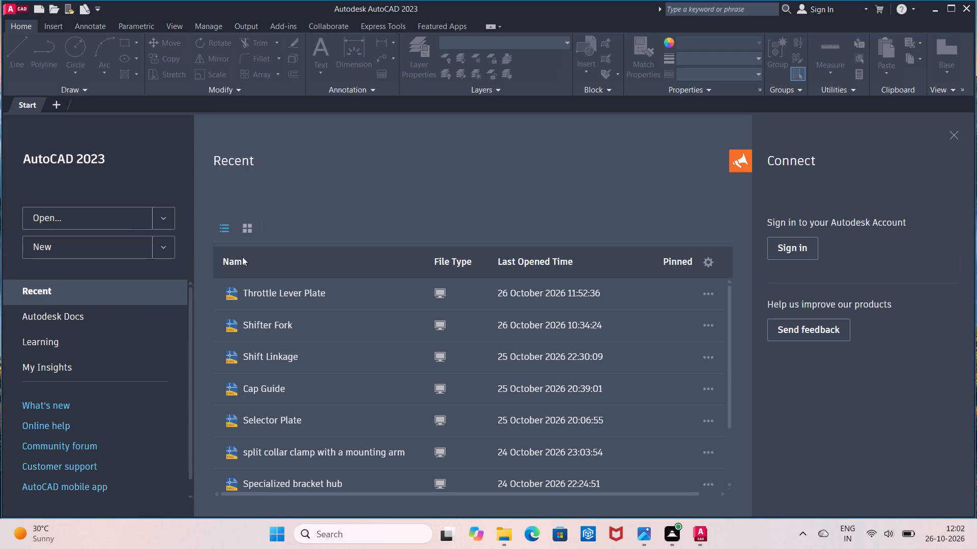
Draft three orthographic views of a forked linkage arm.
Create a new blank drawing.
{"action": "left_click", "coordinate": [111, 243]}
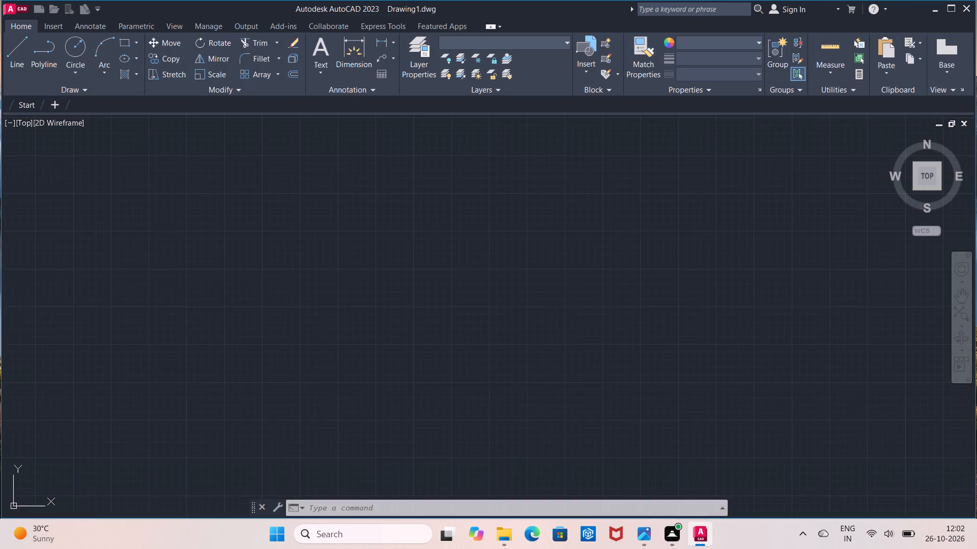
Turn on command log file recording with LOGFILEON.
{"action": "left_click", "coordinate": [396, 490]}
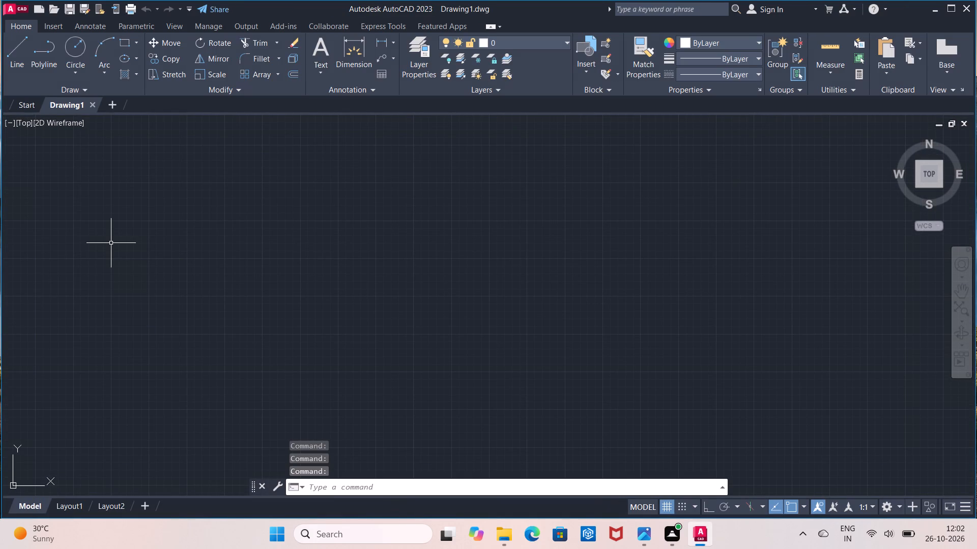
{"action": "type", "text": "logf"}
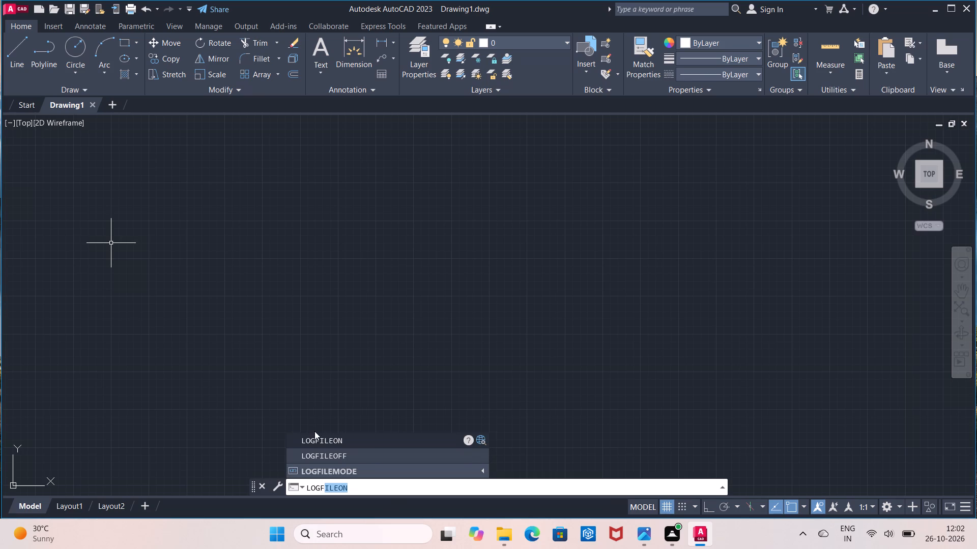
{"action": "left_click", "coordinate": [326, 437]}
Set the model space limits from 0,0 to 100,100 and zoom to all.
{"action": "left_click", "coordinate": [437, 489]}
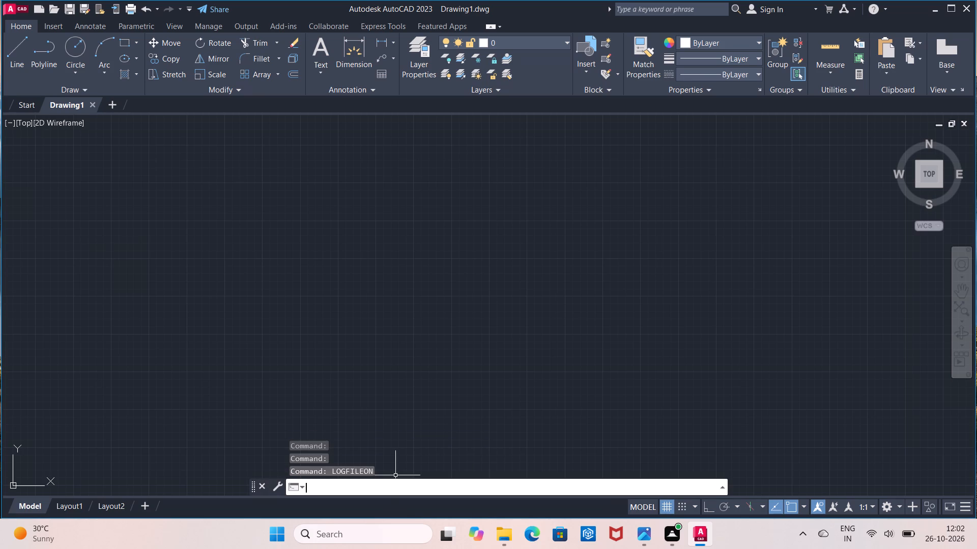
{"action": "type", "text": "limi"}
{"action": "left_click", "coordinate": [413, 454]}
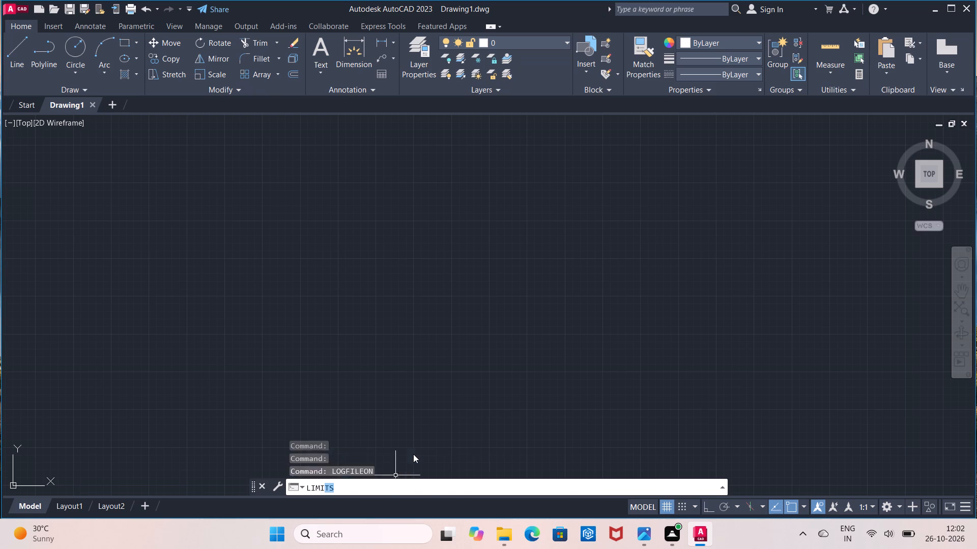
{"action": "left_click", "coordinate": [602, 486]}
{"action": "type", "text": "0,0o"}
{"action": "key", "text": "BackSpace"}
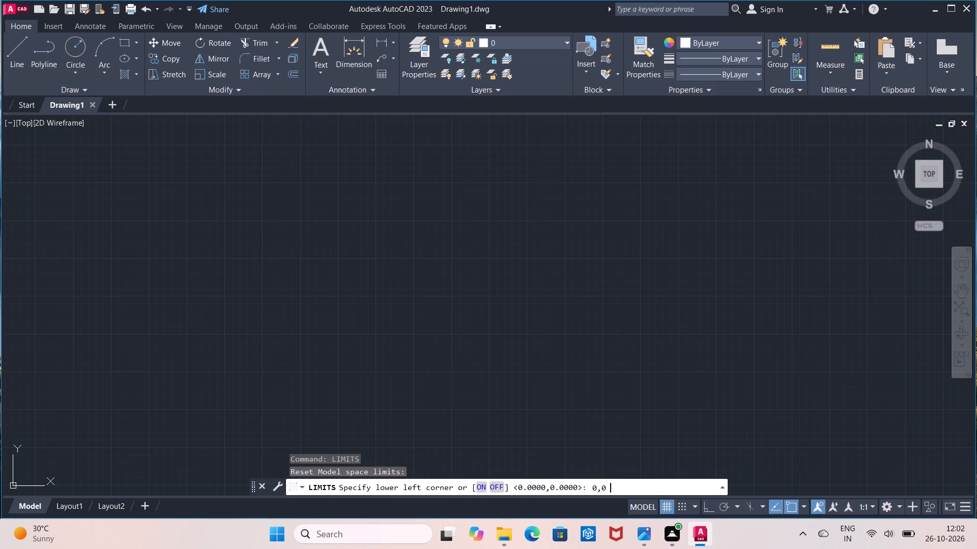
{"action": "key", "text": "Return"}
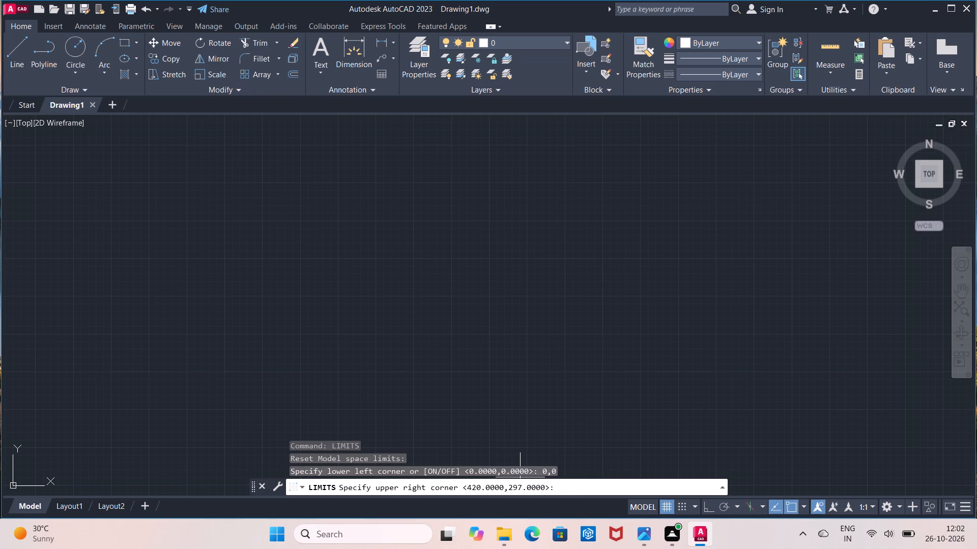
{"action": "type", "text": "100"}
{"action": "type", "text": ",100"}
{"action": "key", "text": "Return"}
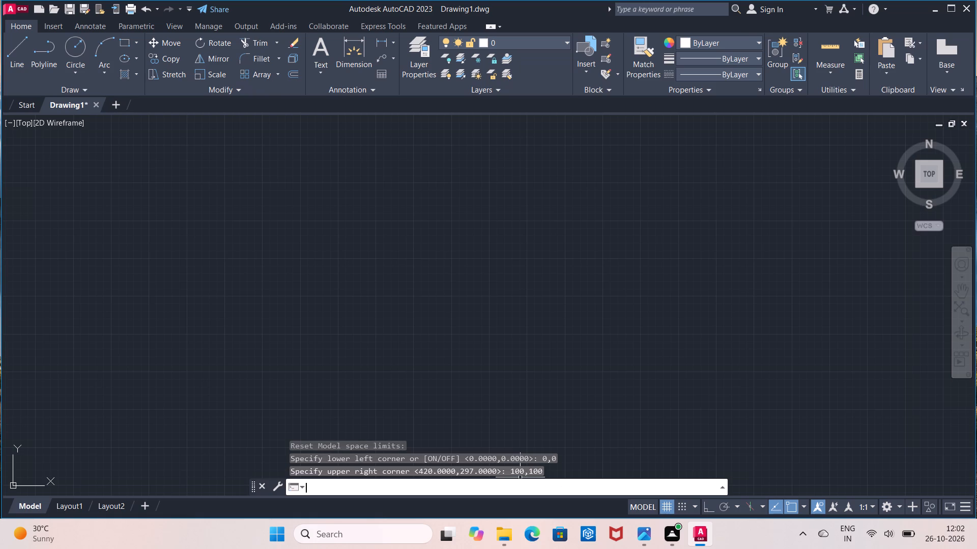
{"action": "key", "text": "z"}
{"action": "key", "text": "Return"}
{"action": "key", "text": "a"}
{"action": "key", "text": "Return"}
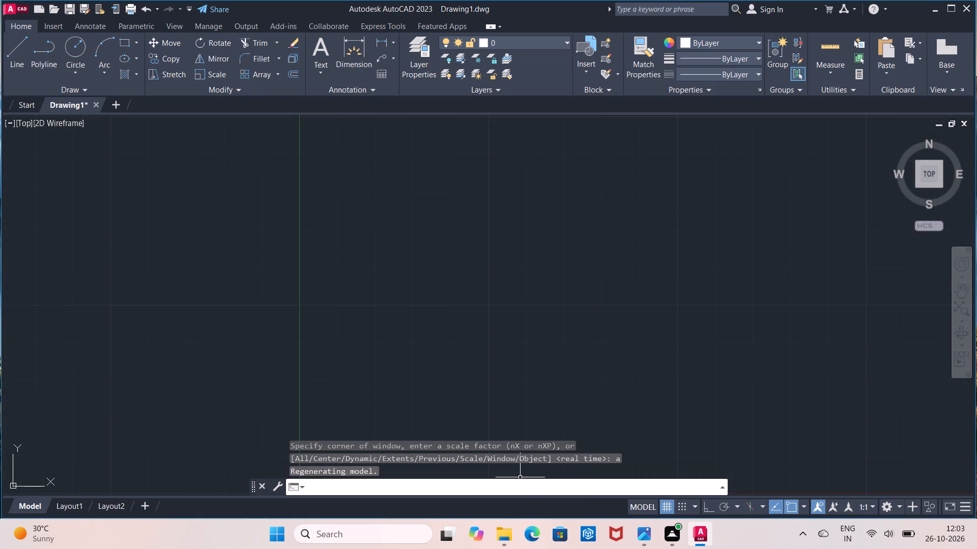
Turn on Ortho mode and draw a horizontal line 90 units long as the part's top edge.
{"action": "left_click", "coordinate": [706, 506]}
{"action": "left_click", "coordinate": [15, 66]}
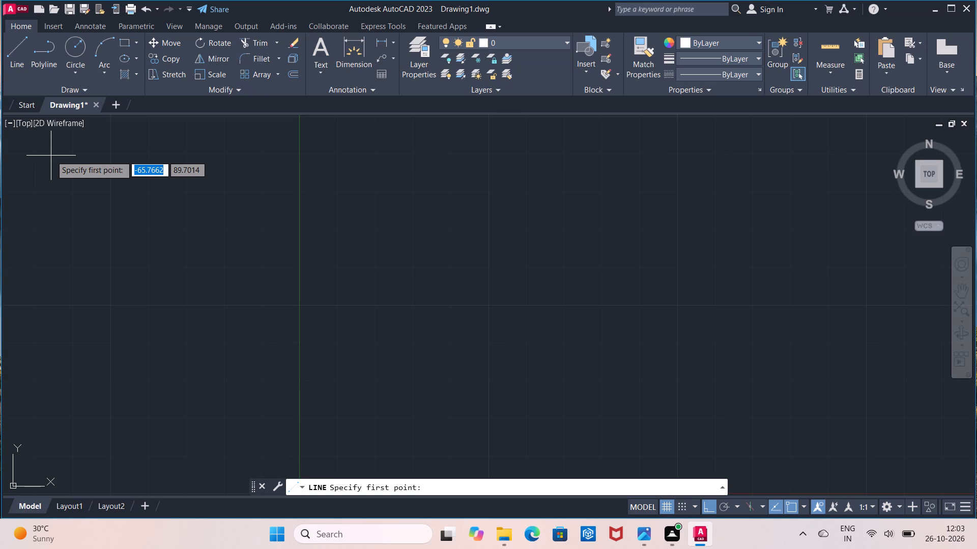
{"action": "scroll", "coordinate": [271, 245], "scroll_direction": "down", "scroll_amount": 1}
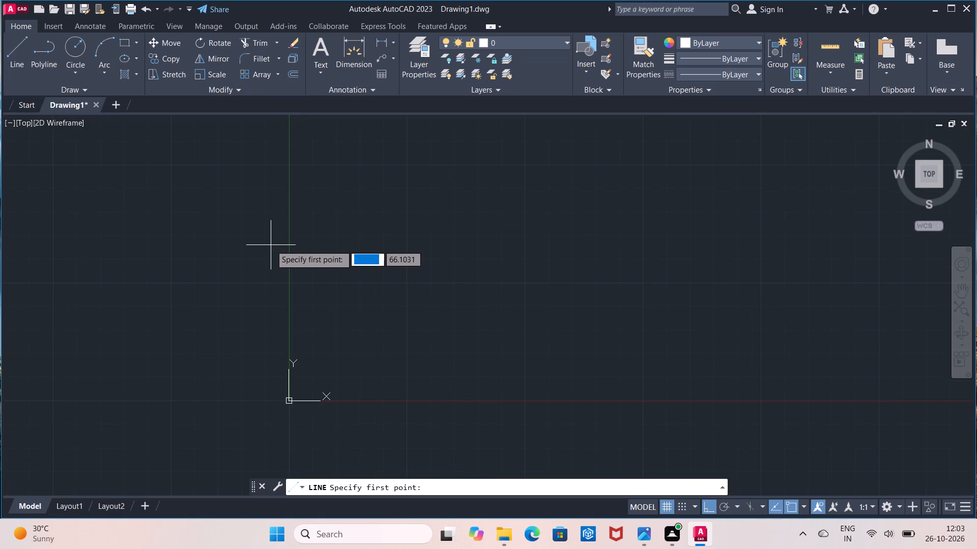
{"action": "middle_click_drag", "start_coordinate": [271, 245], "coordinate": [135, 364]}
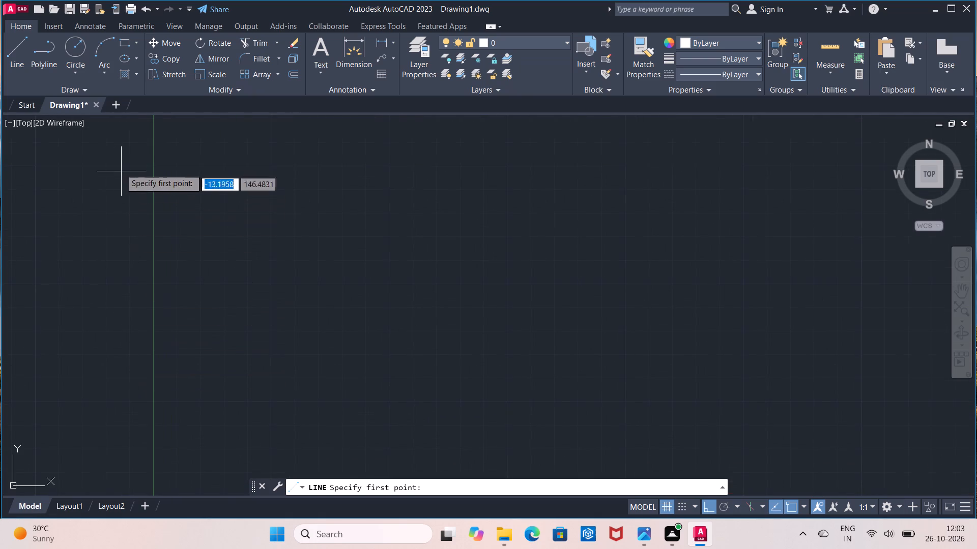
{"action": "left_click", "coordinate": [258, 229]}
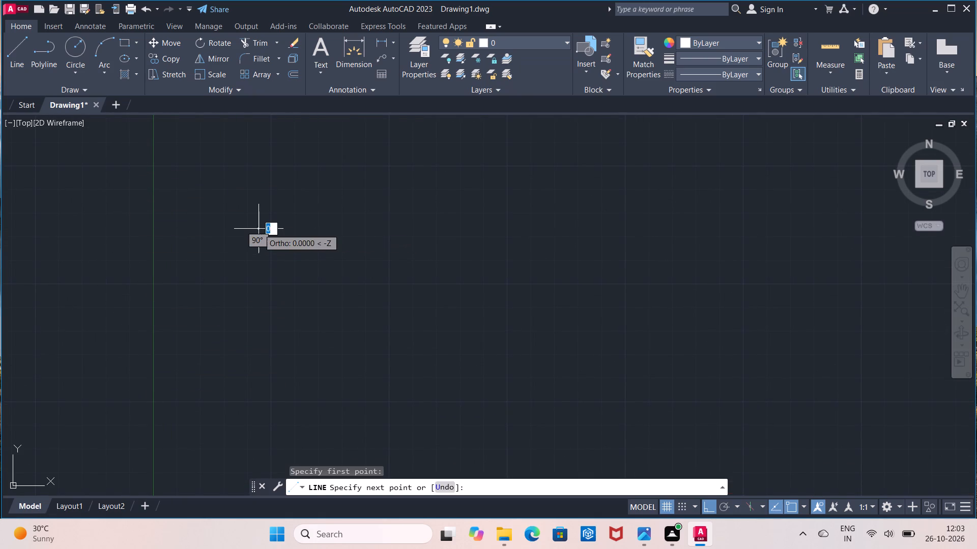
{"action": "type", "text": "90"}
{"action": "key", "text": "Return"}
{"action": "key", "text": "Escape"}
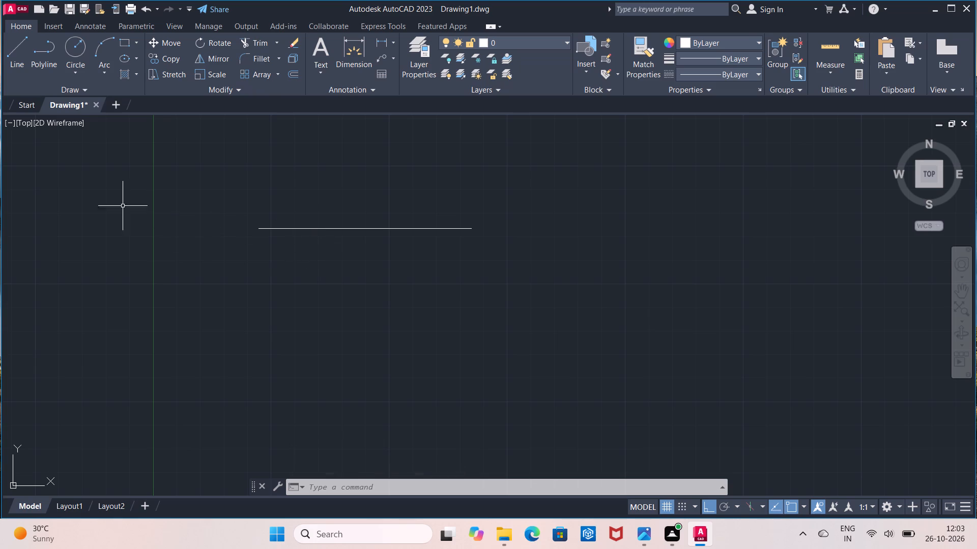
Draw a 10-unit vertical line downward from the left end of the 90-unit line.
{"action": "left_click", "coordinate": [21, 59]}
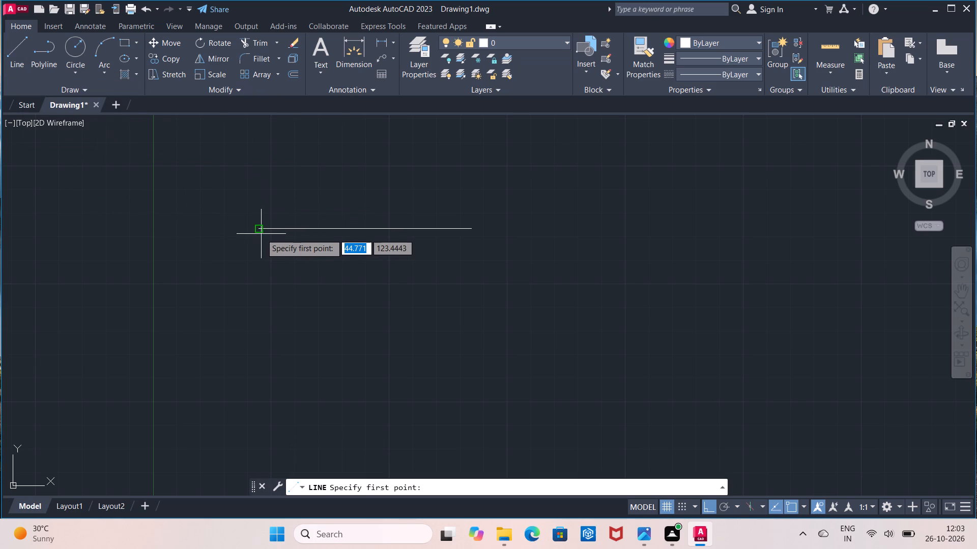
{"action": "left_click", "coordinate": [261, 230]}
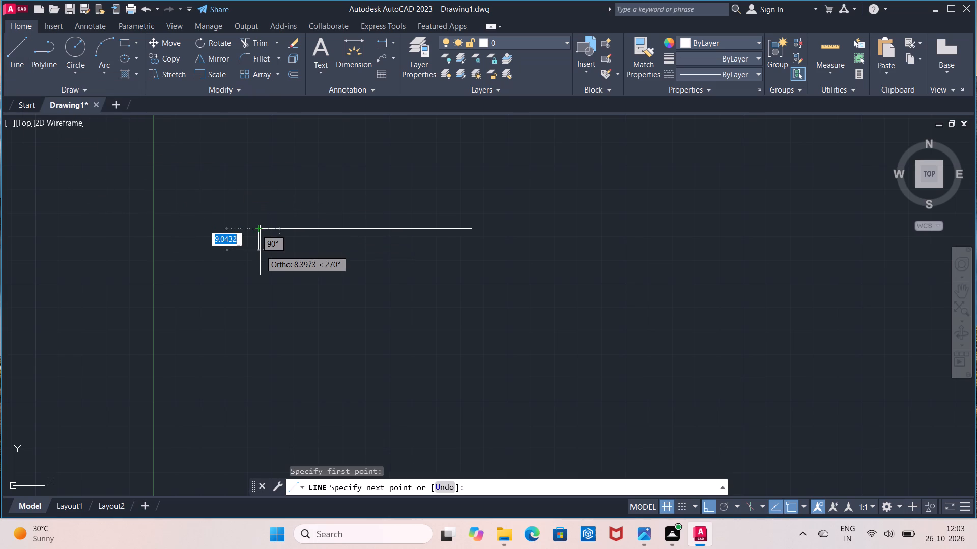
{"action": "type", "text": "10"}
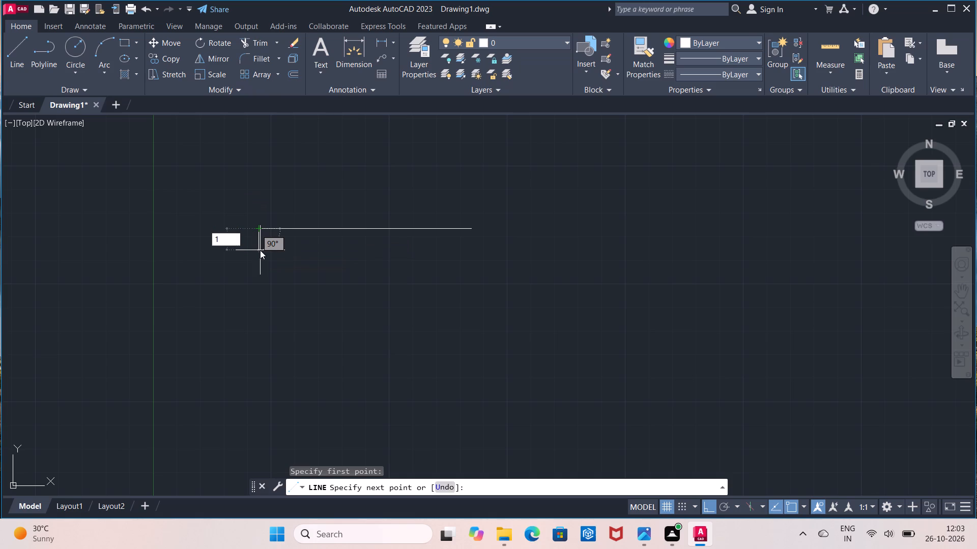
{"action": "key", "text": "Return"}
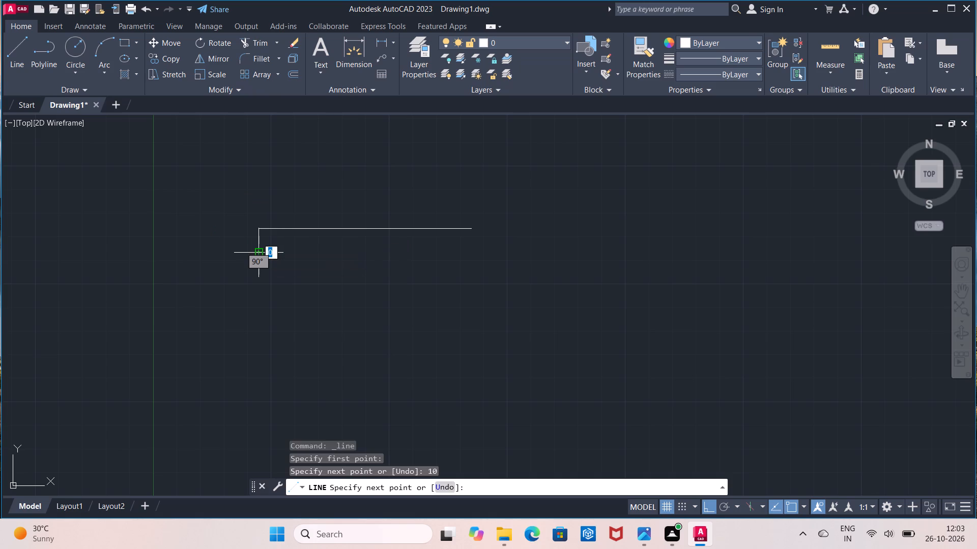
{"action": "key", "text": "Escape"}
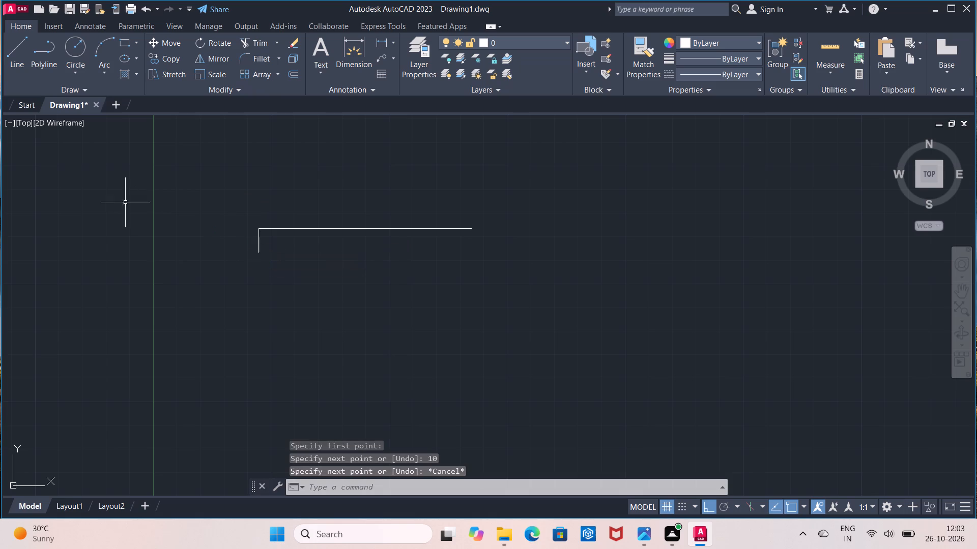
Draw a 15-unit horizontal line rightward from the lower end of the short vertical line.
{"action": "left_click", "coordinate": [19, 74]}
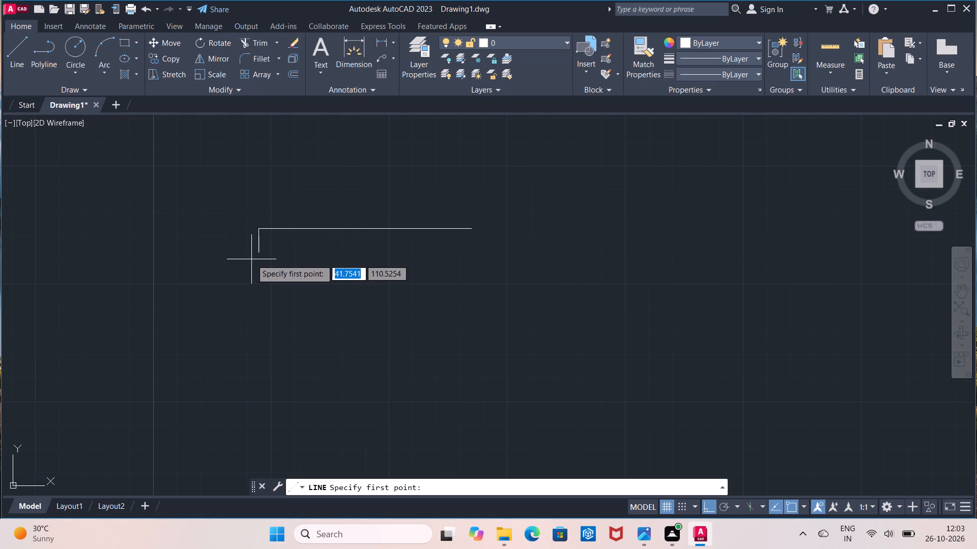
{"action": "double_click", "coordinate": [257, 255]}
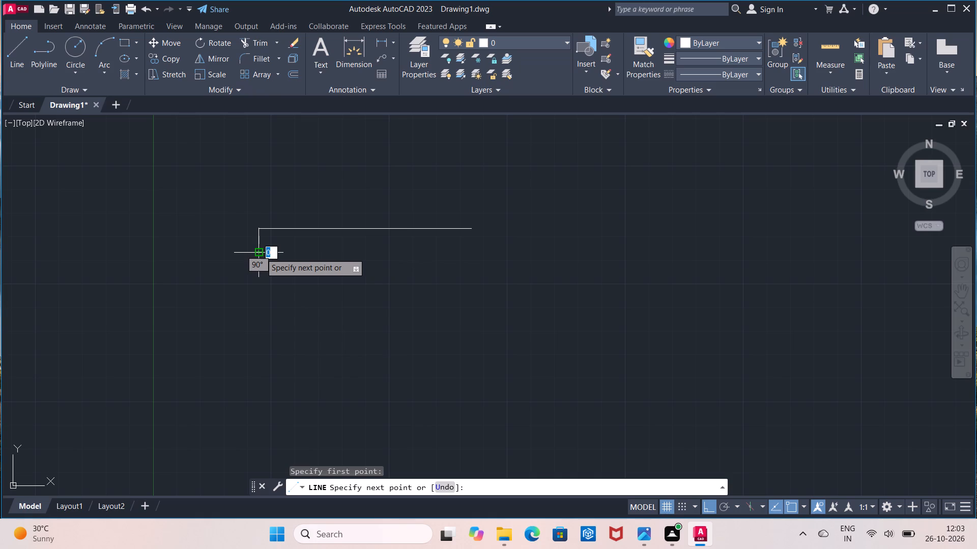
{"action": "left_click", "coordinate": [261, 253]}
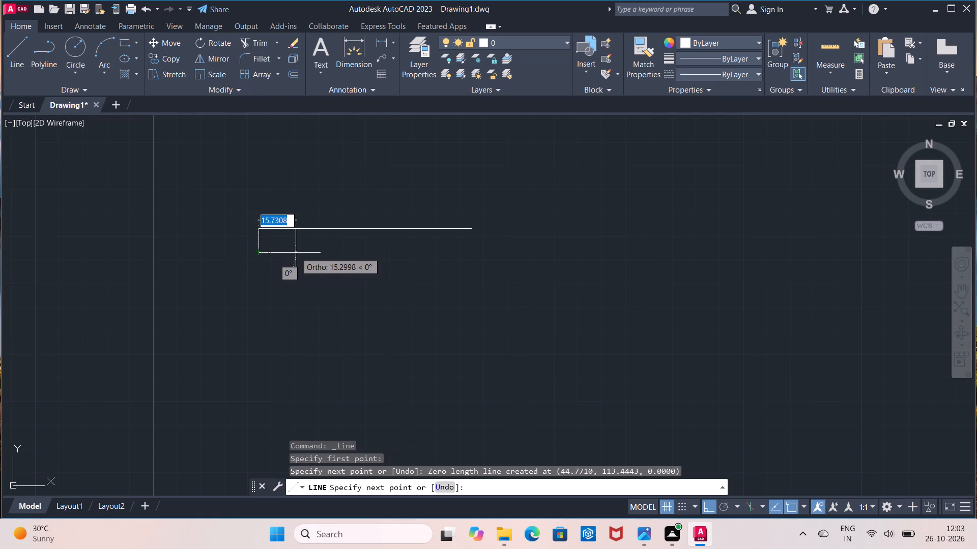
{"action": "key", "text": "1"}
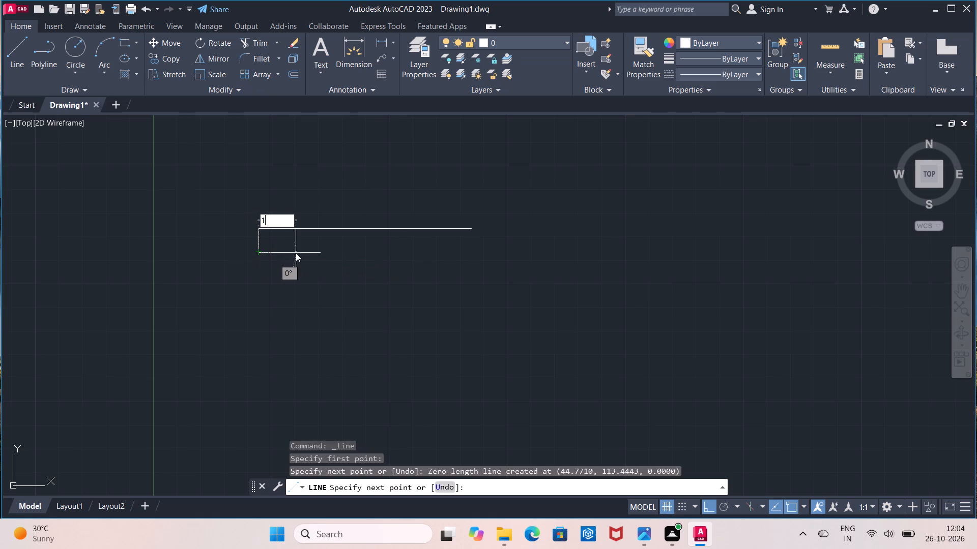
{"action": "key", "text": "5"}
{"action": "key", "text": "Return"}
{"action": "key", "text": "Escape"}
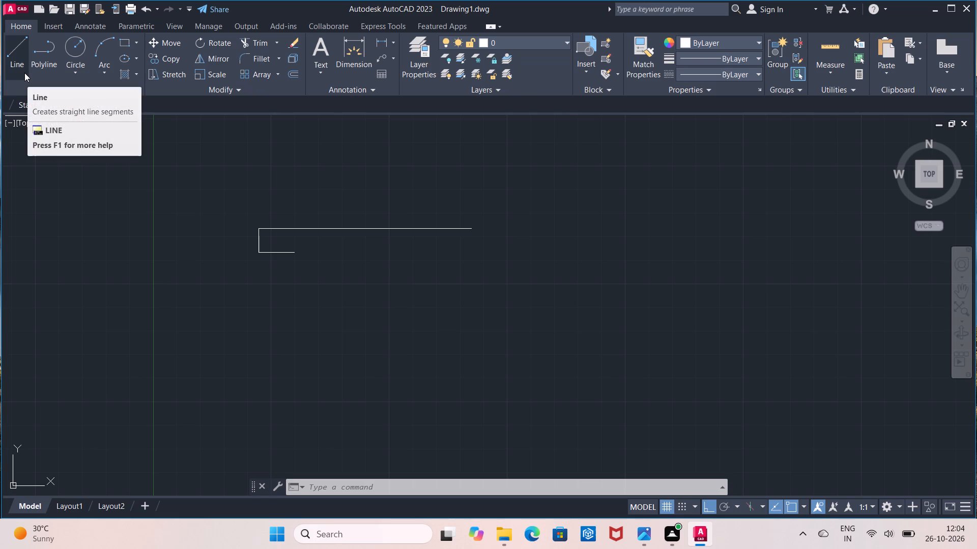
Load the CENTER2 linetype from acadiso.lin into the drawing.
{"action": "left_click", "coordinate": [78, 53]}
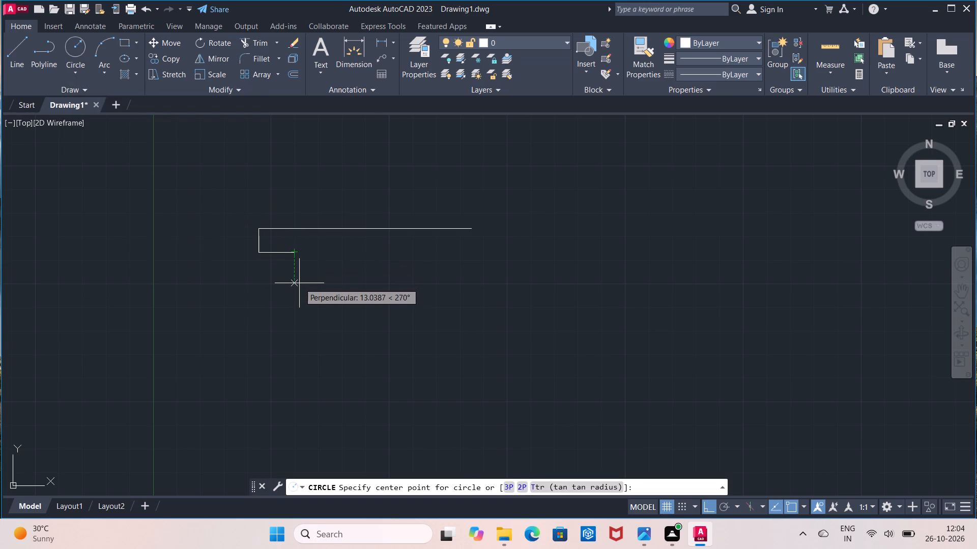
{"action": "key", "text": "Escape"}
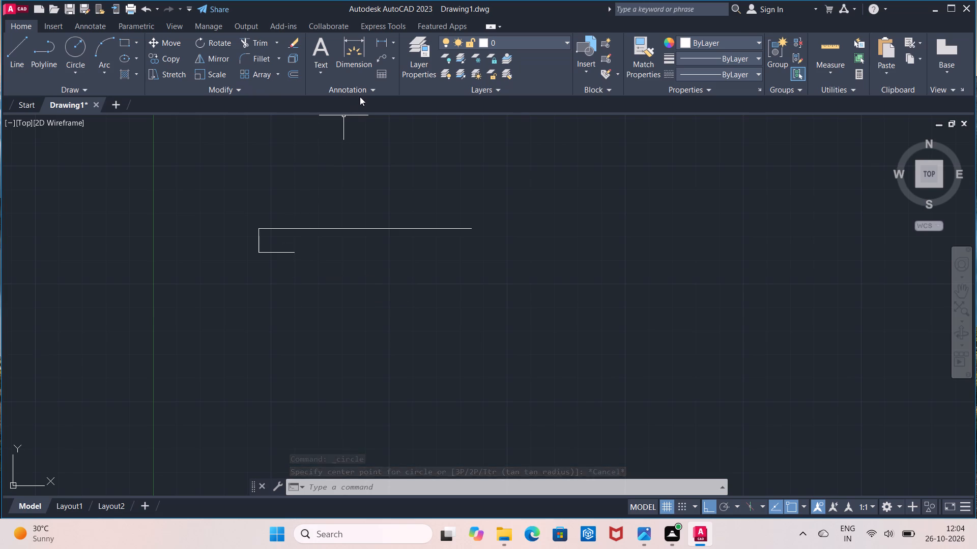
{"action": "left_click", "coordinate": [678, 70]}
{"action": "left_click", "coordinate": [699, 135]}
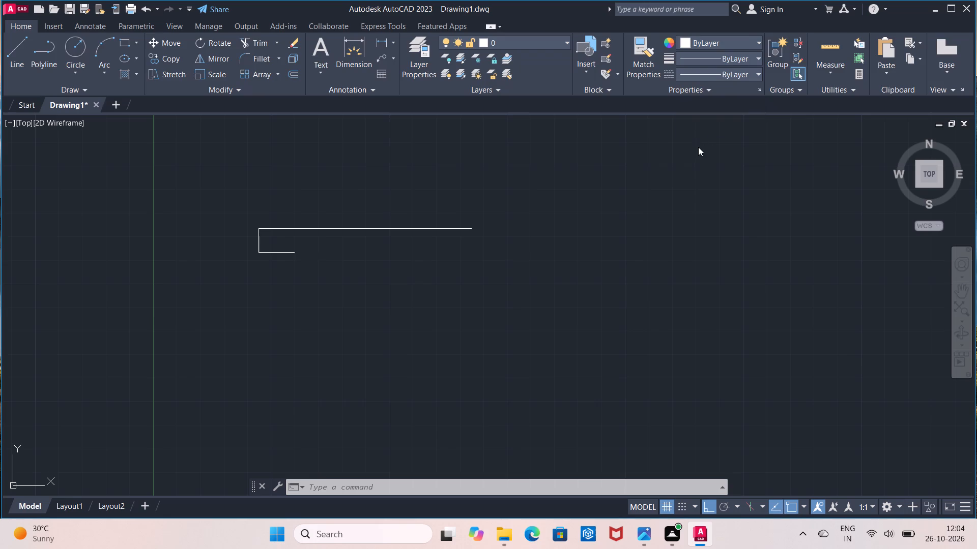
{"action": "left_click", "coordinate": [588, 164]}
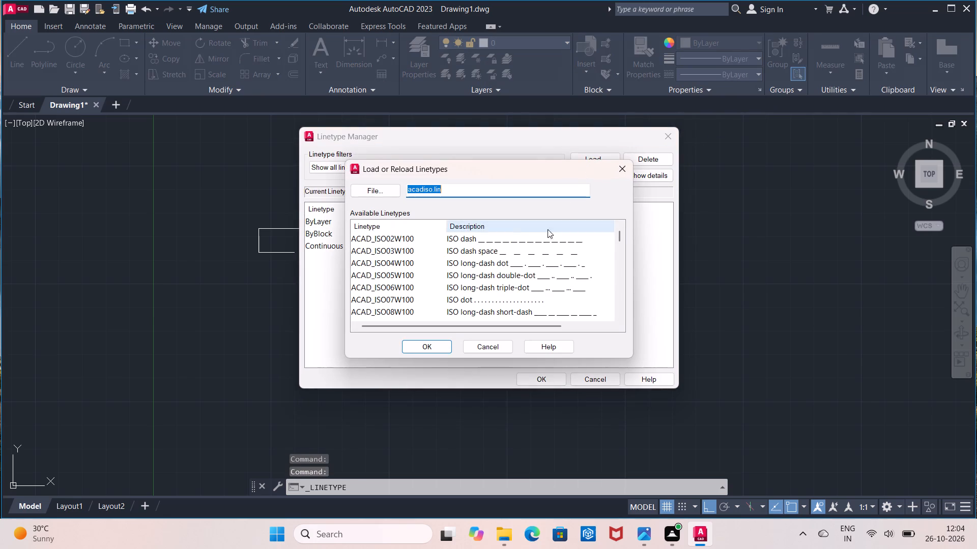
{"action": "scroll", "coordinate": [520, 251], "scroll_direction": "down", "scroll_amount": 4}
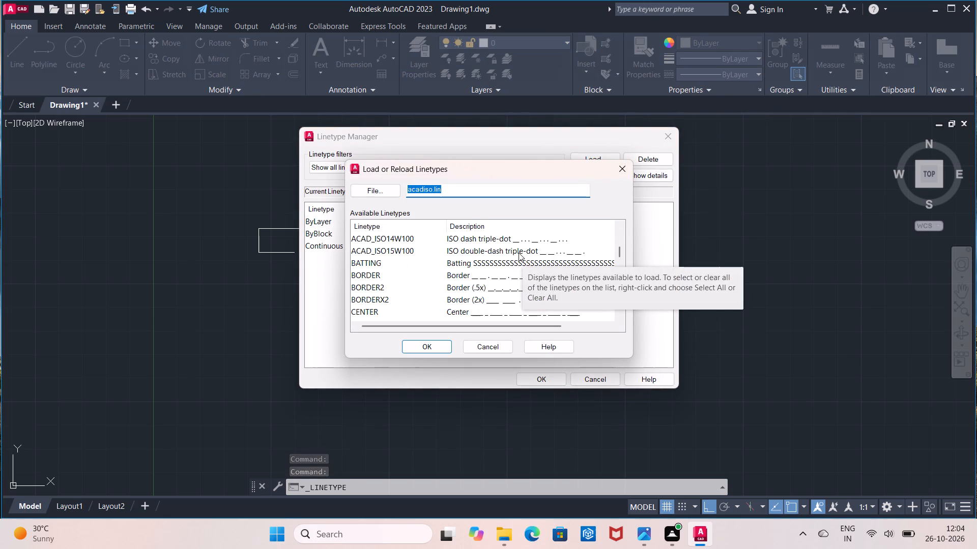
{"action": "scroll", "coordinate": [489, 270], "scroll_direction": "down", "scroll_amount": 1}
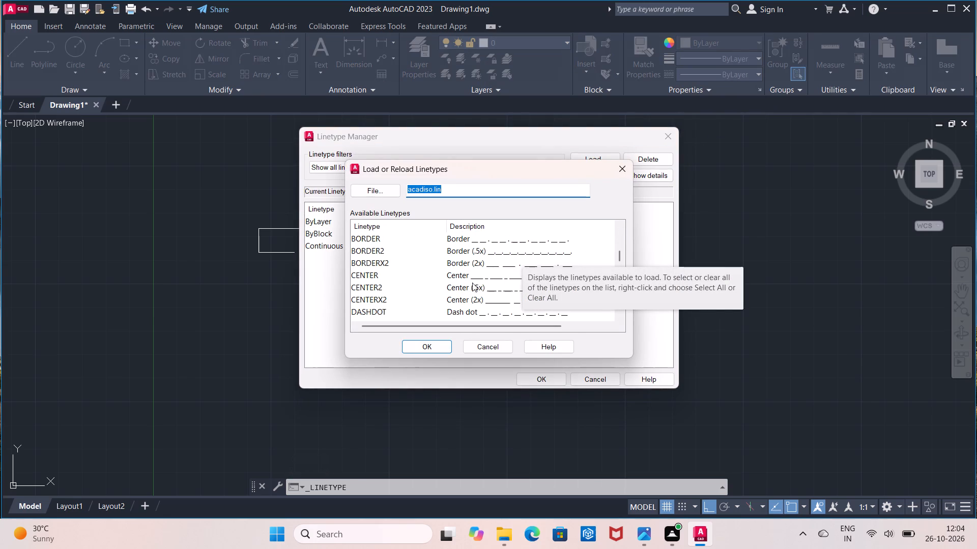
{"action": "left_click", "coordinate": [470, 288]}
{"action": "left_click", "coordinate": [439, 353]}
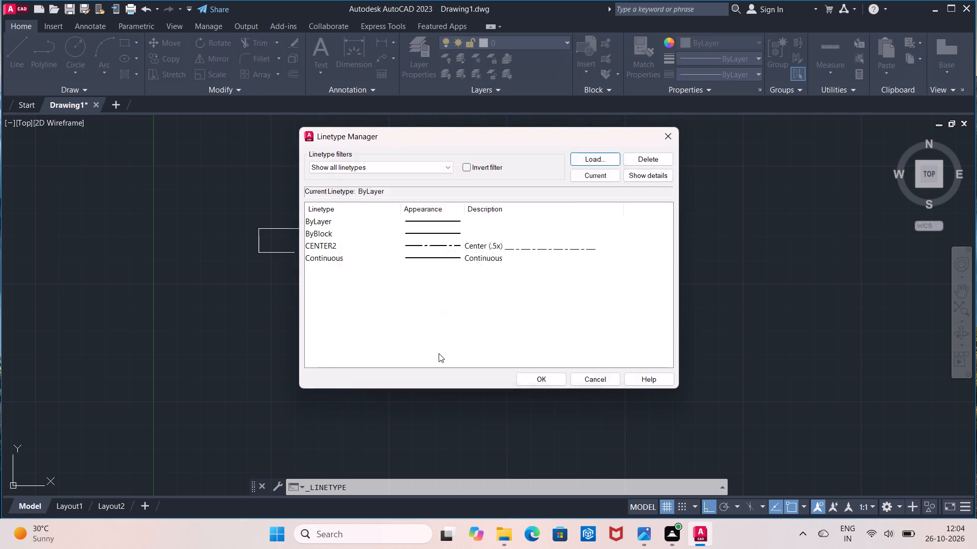
{"action": "left_click", "coordinate": [555, 376]}
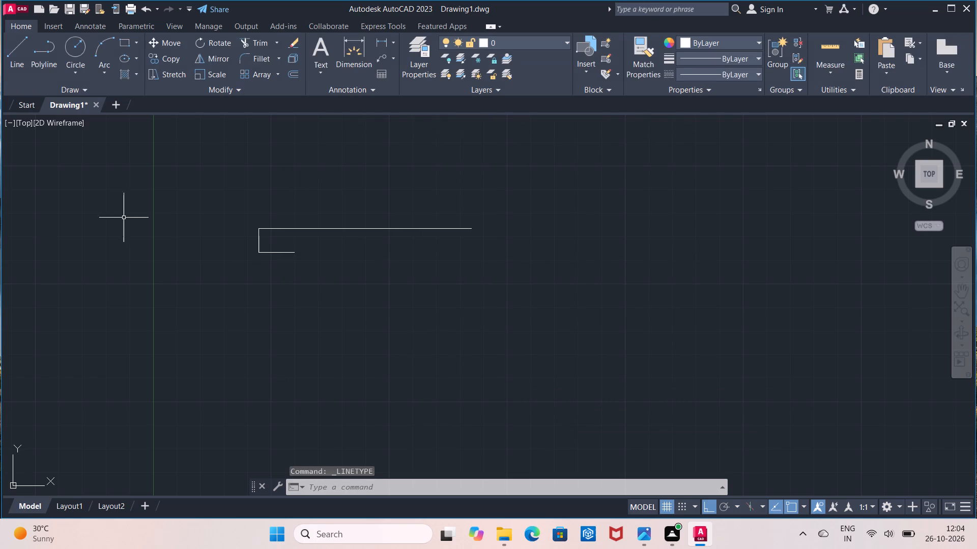
Set the current linetype to CENTER2 and draw a 15-unit vertical line downward from the free end of the 15-unit horizontal line.
{"action": "left_click", "coordinate": [746, 73]}
{"action": "left_click", "coordinate": [731, 118]}
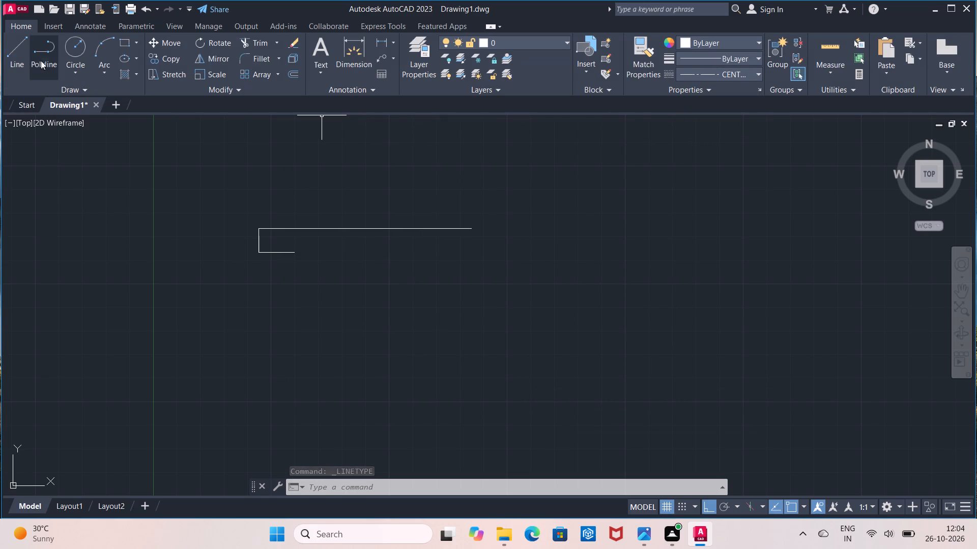
{"action": "left_click", "coordinate": [18, 64]}
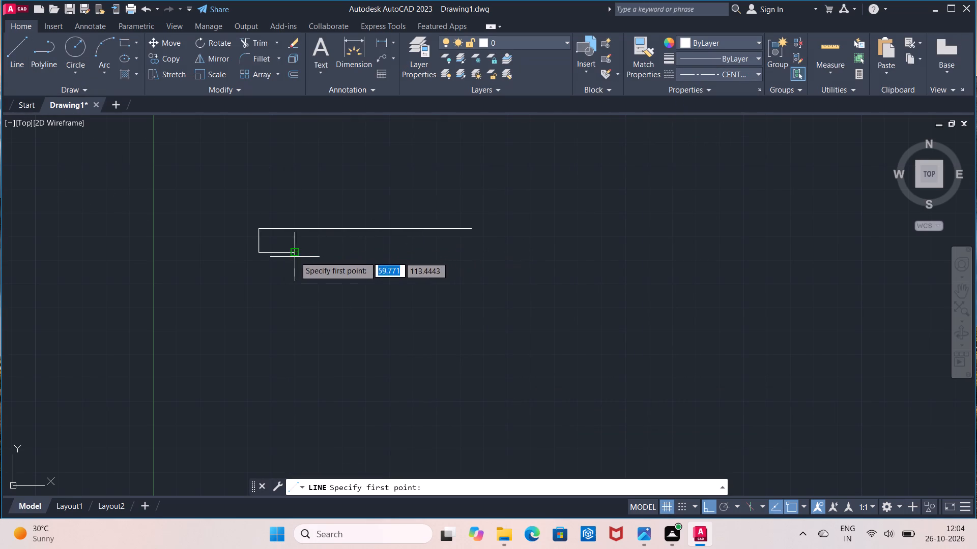
{"action": "left_click", "coordinate": [293, 251]}
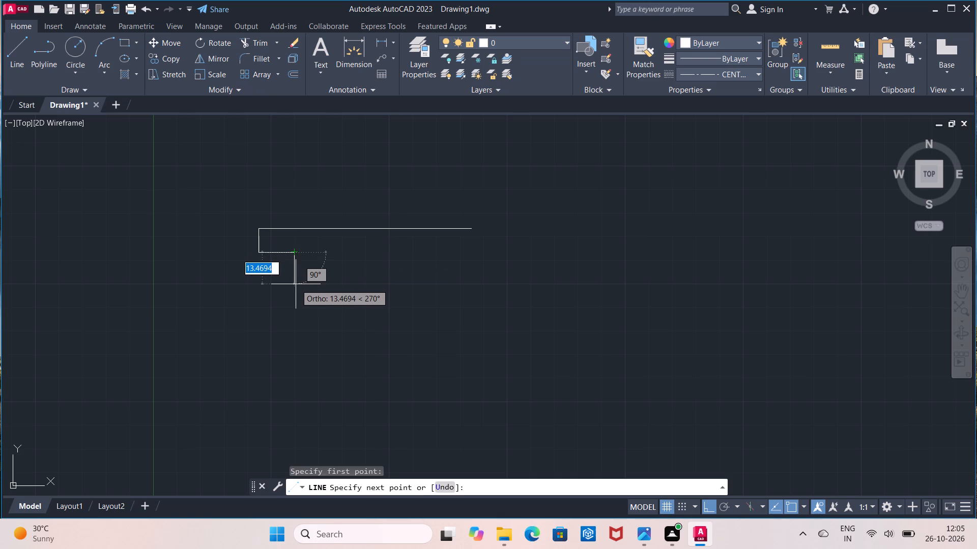
{"action": "key", "text": "1"}
{"action": "key", "text": "5"}
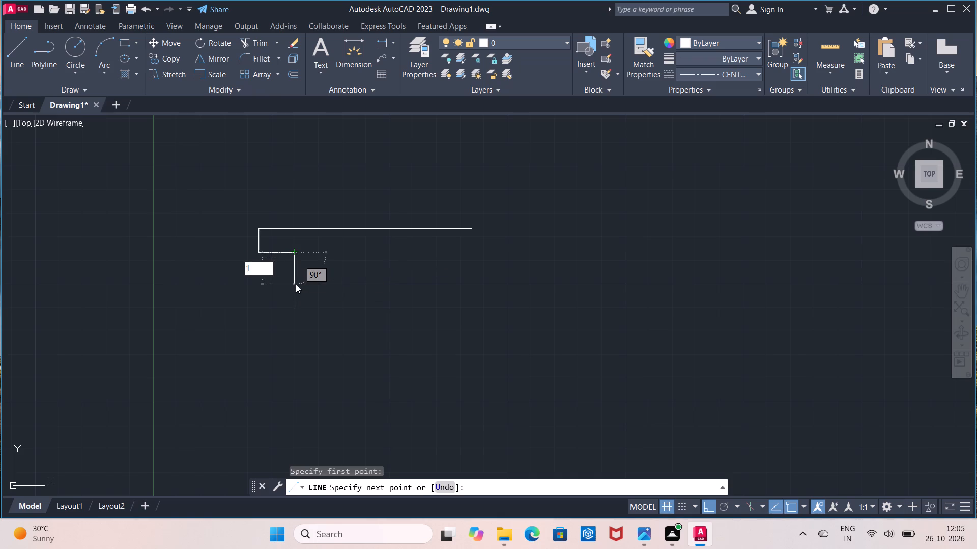
{"action": "key", "text": "Return"}
{"action": "key", "text": "Escape"}
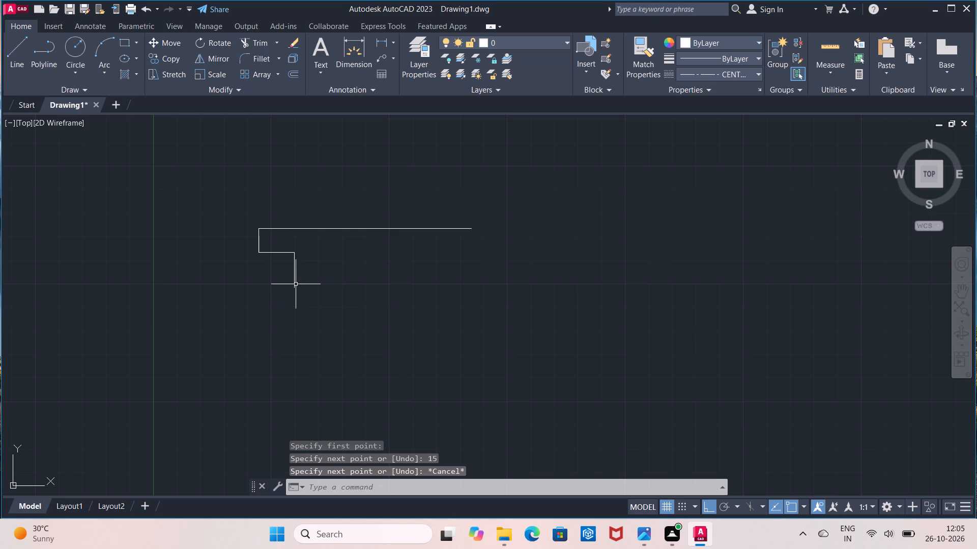
With the linetype set to ByLayer, continue the outline from the vertical line's lower end: 15 units left, 10 down and 90 right.
{"action": "left_click", "coordinate": [22, 68]}
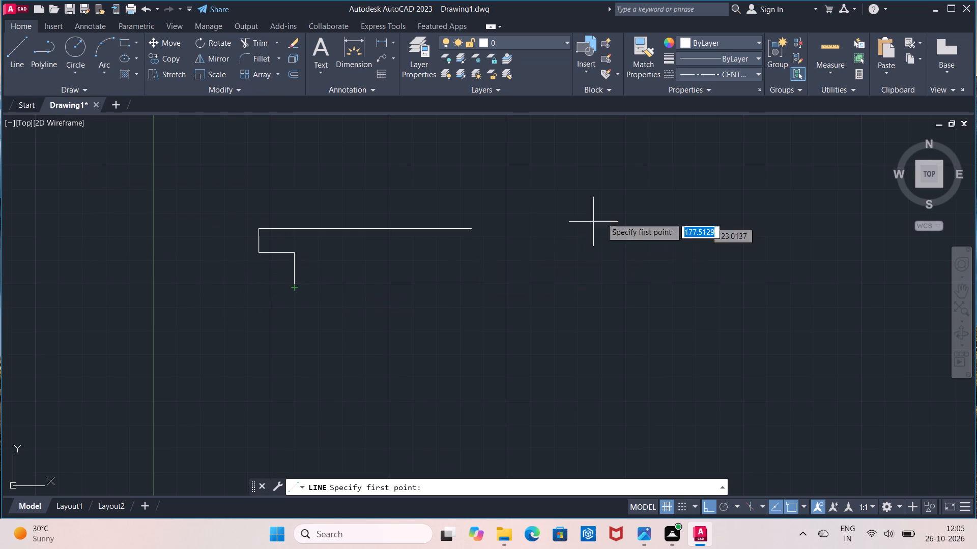
{"action": "left_click", "coordinate": [702, 70]}
{"action": "left_click", "coordinate": [704, 91]}
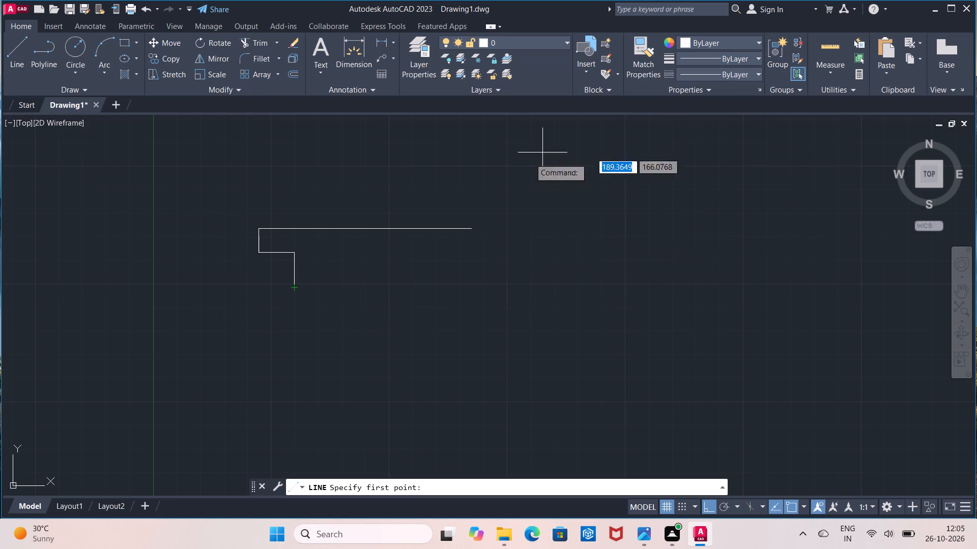
{"action": "left_click", "coordinate": [294, 285]}
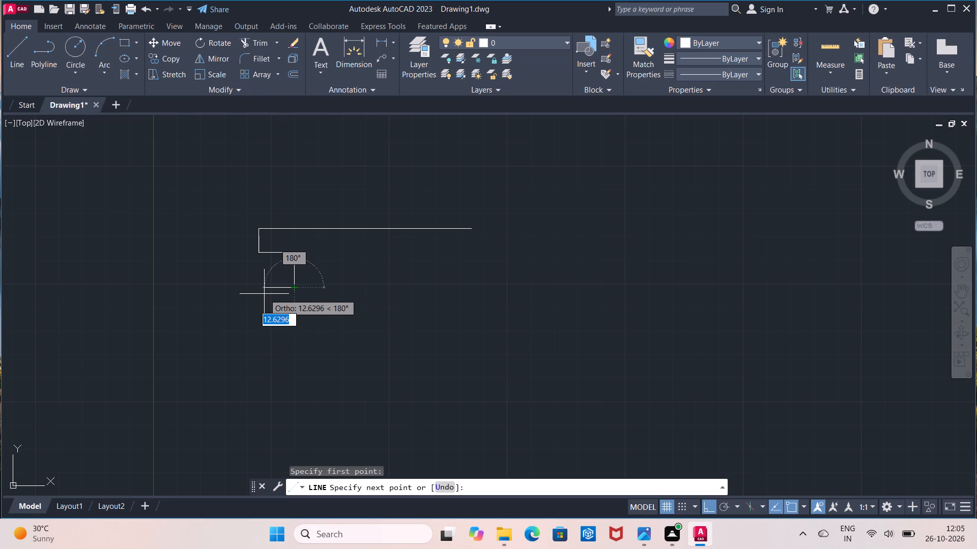
{"action": "type", "text": "15"}
{"action": "key", "text": "Return"}
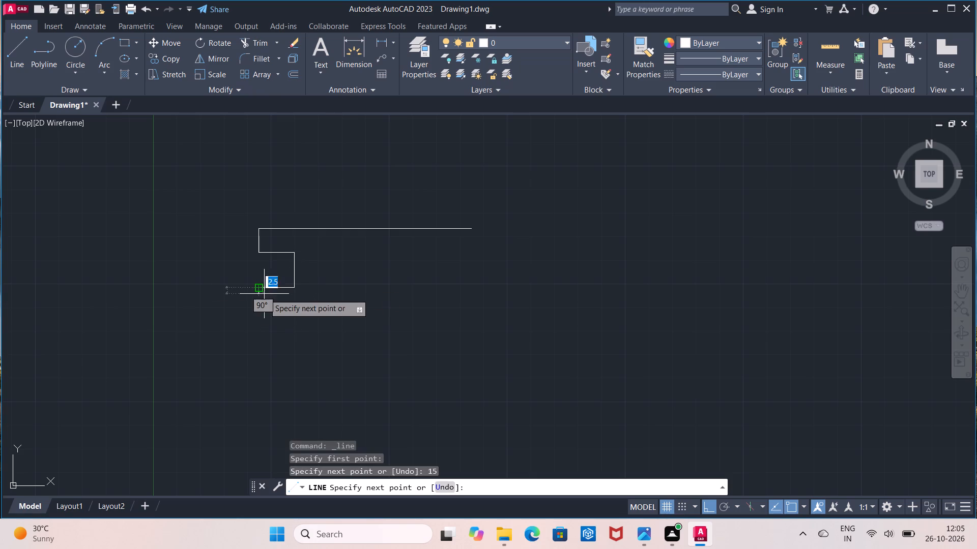
{"action": "key", "text": "1"}
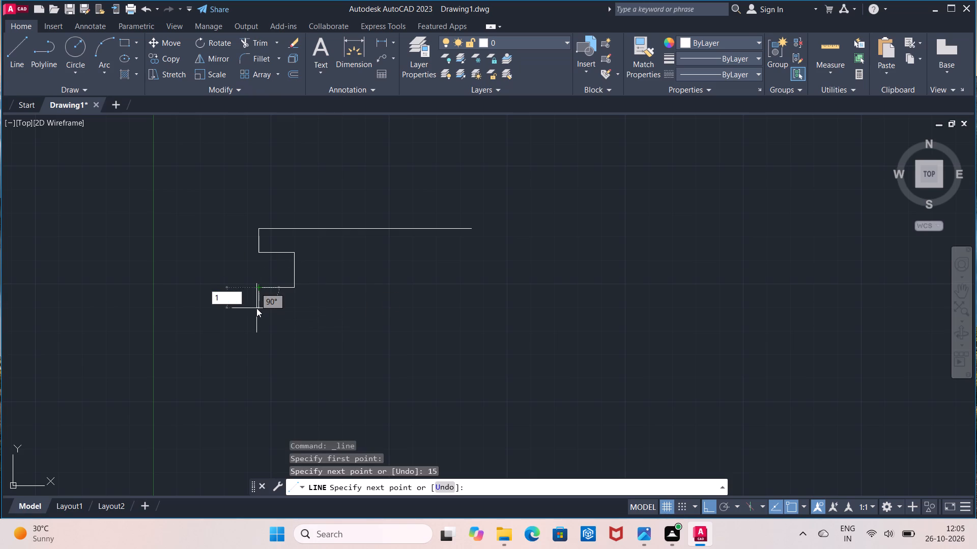
{"action": "key", "text": "0"}
{"action": "key", "text": "Return"}
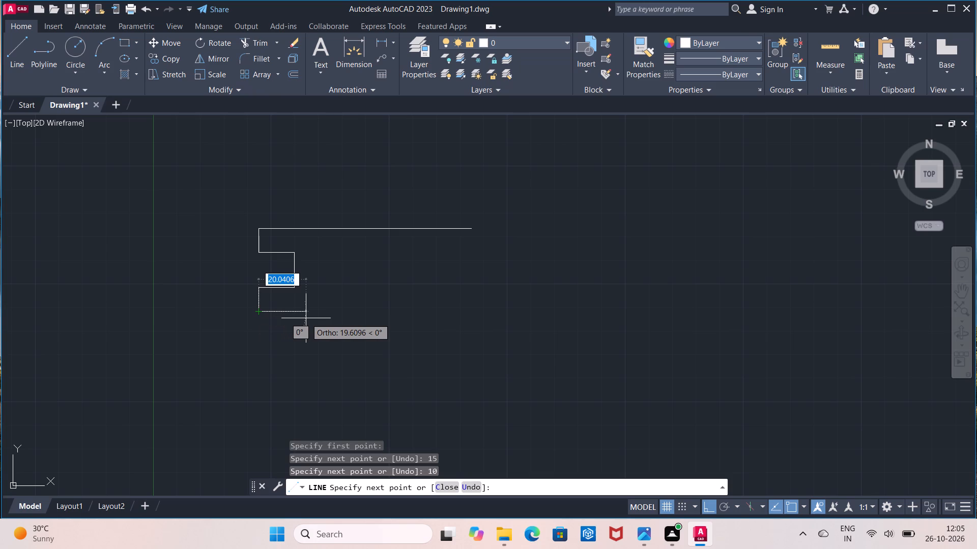
{"action": "type", "text": "90"}
{"action": "key", "text": "Return"}
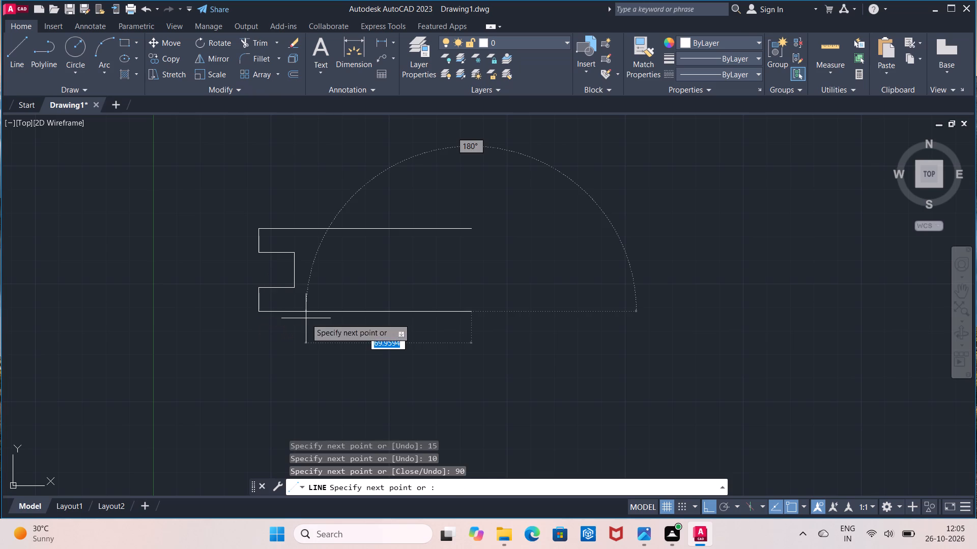
{"action": "key", "text": "Escape"}
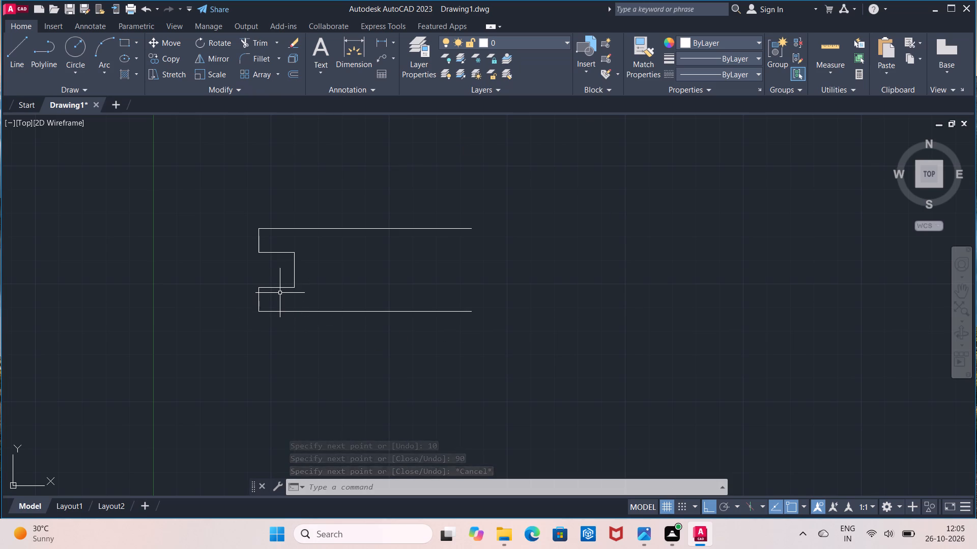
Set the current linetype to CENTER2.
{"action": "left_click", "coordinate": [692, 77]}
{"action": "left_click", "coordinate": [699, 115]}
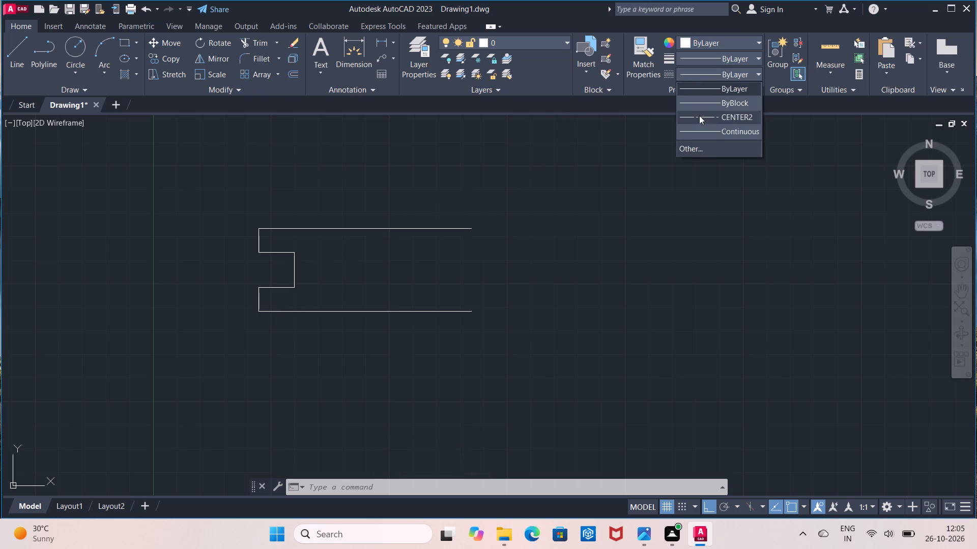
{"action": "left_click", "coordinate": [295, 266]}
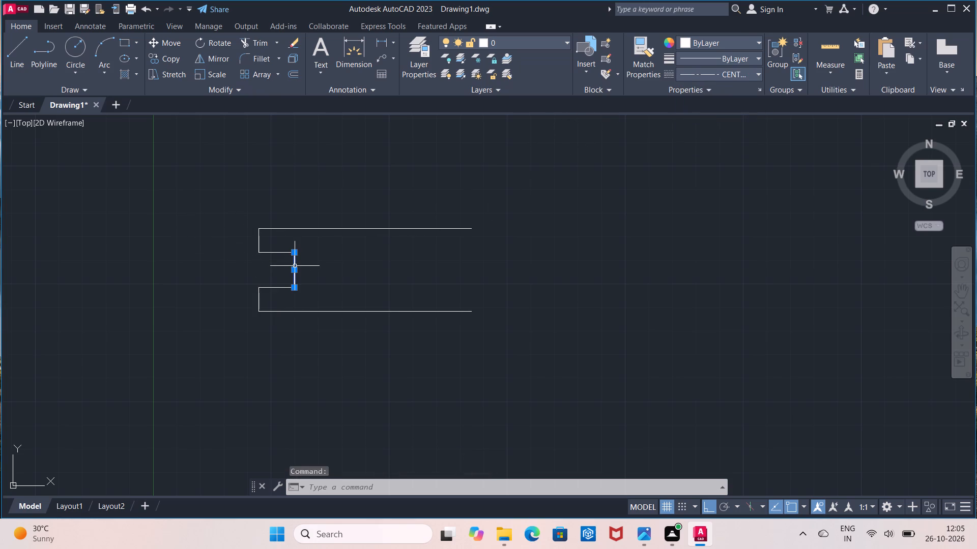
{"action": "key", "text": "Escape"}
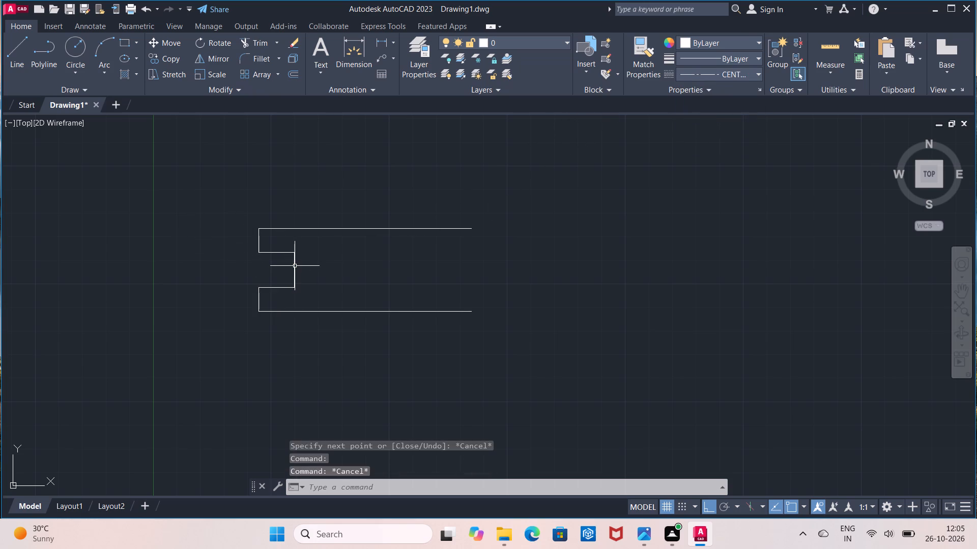
Draw a circle of radius 7.5 in the ByLayer linetype, centred on the midpoint of the 15-unit vertical line.
{"action": "left_click", "coordinate": [80, 46]}
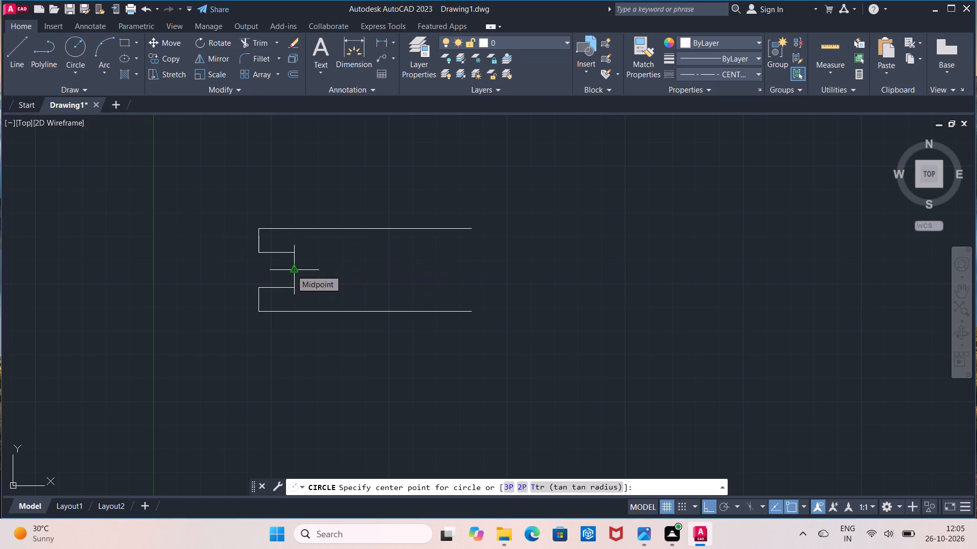
{"action": "left_click", "coordinate": [680, 68]}
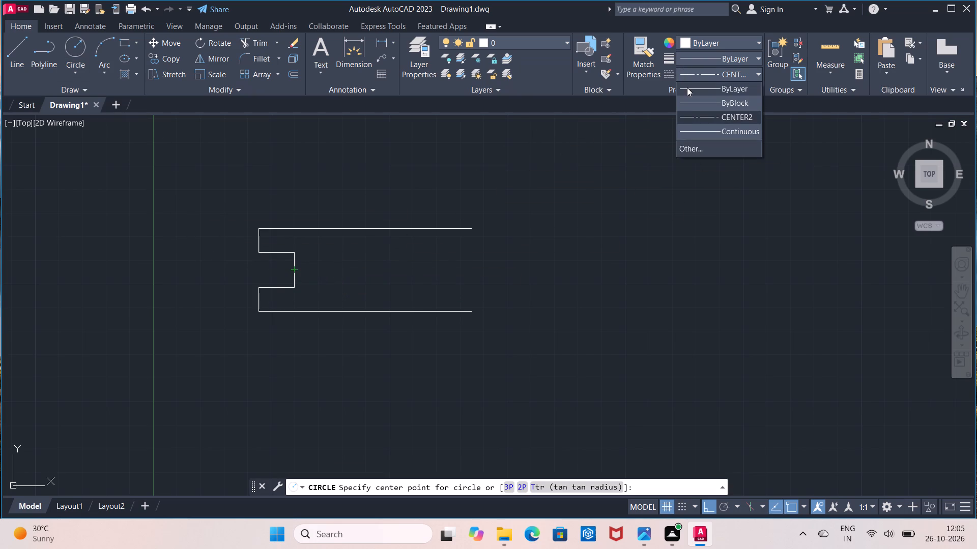
{"action": "left_click", "coordinate": [687, 87]}
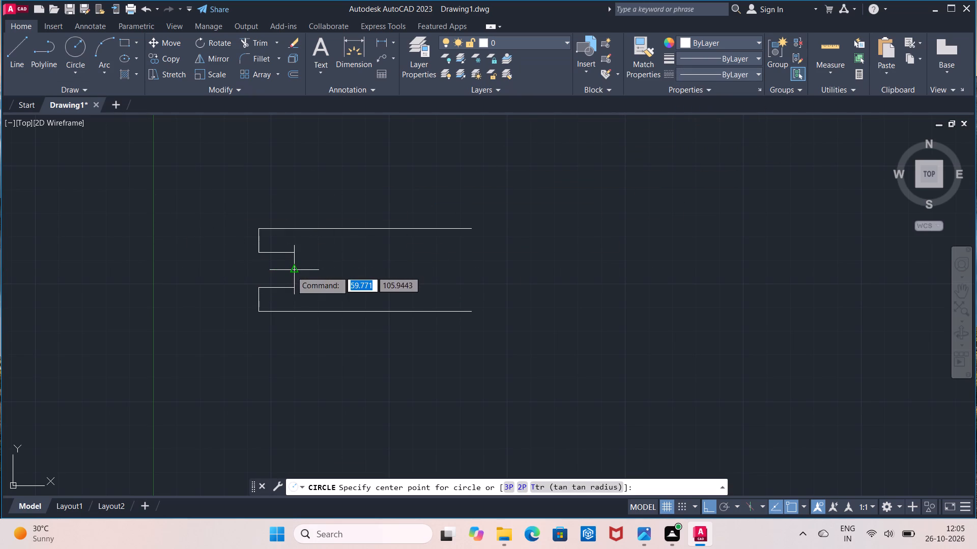
{"action": "left_click", "coordinate": [291, 271]}
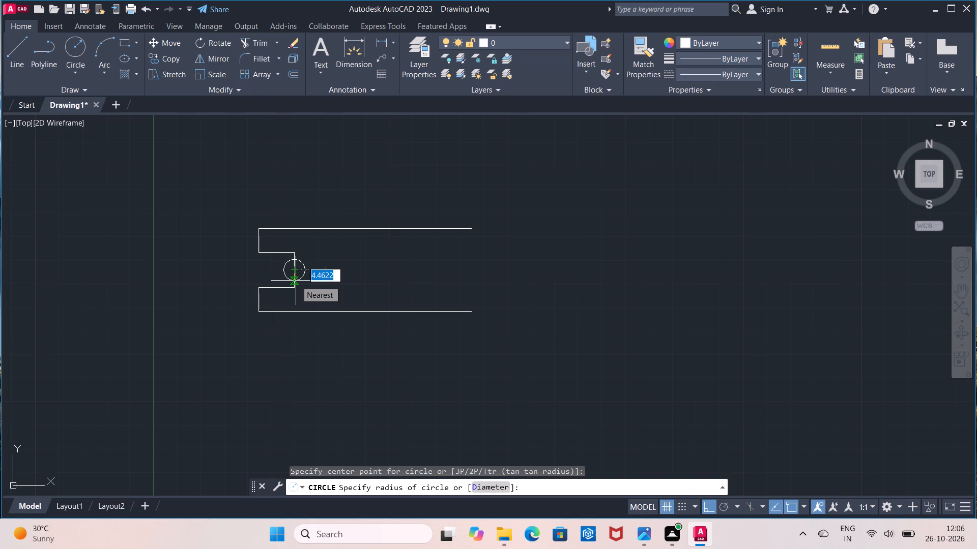
{"action": "key", "text": "7"}
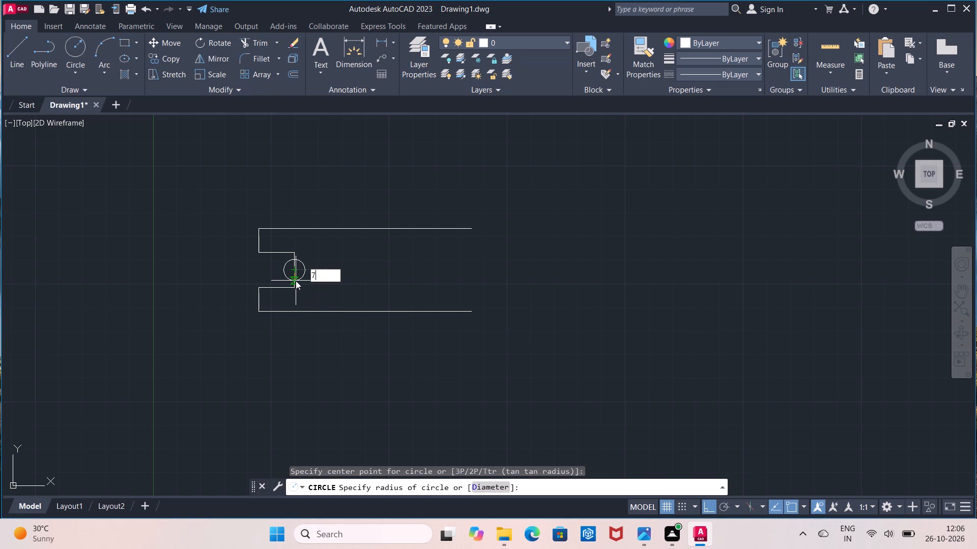
{"action": "type", "text": ".5"}
{"action": "key", "text": "Return"}
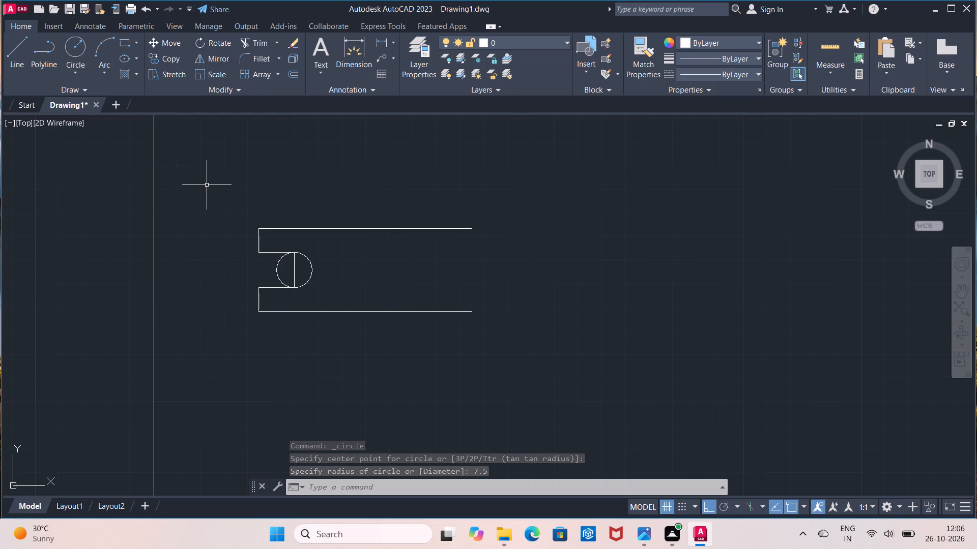
Trim away the left half of the 7.5-radius circle to leave the slot's rounded end.
{"action": "left_click", "coordinate": [250, 43]}
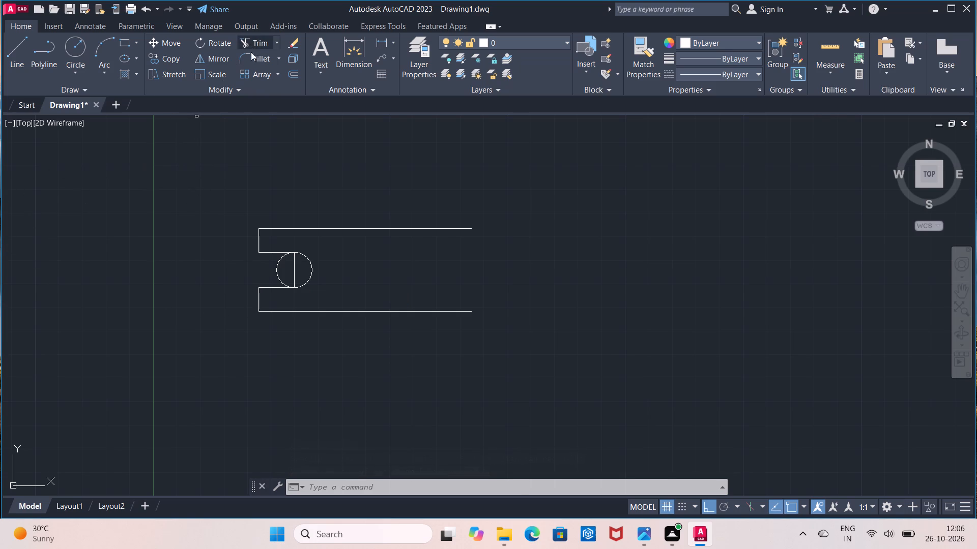
{"action": "left_click", "coordinate": [275, 268]}
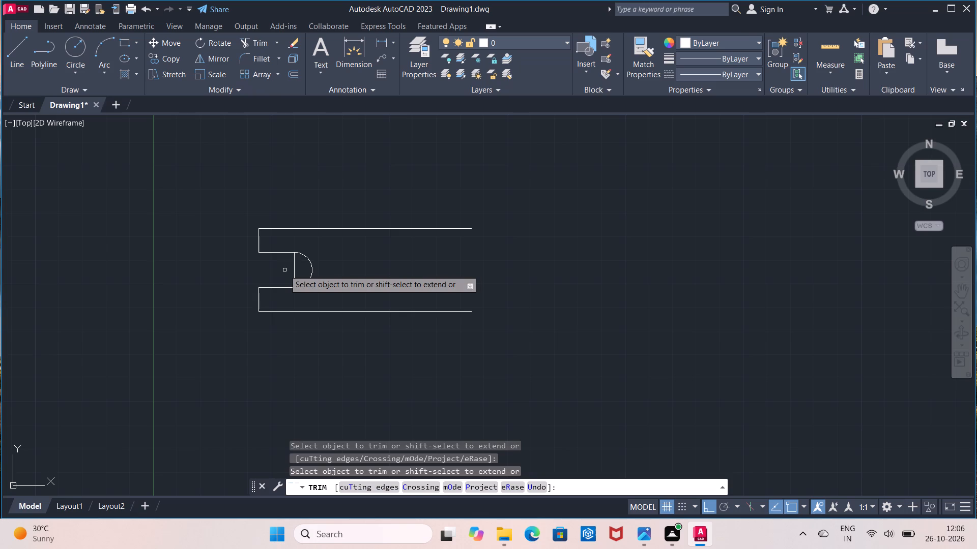
{"action": "key", "text": "Escape"}
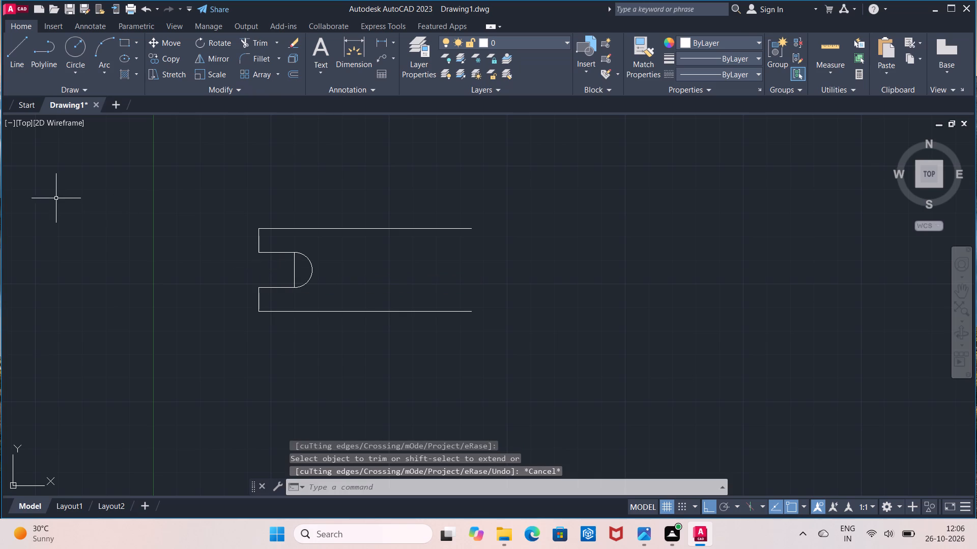
Draw a concentric circle of radius 17.5 centred on the midpoint of the 15-unit vertical line.
{"action": "left_click", "coordinate": [79, 51]}
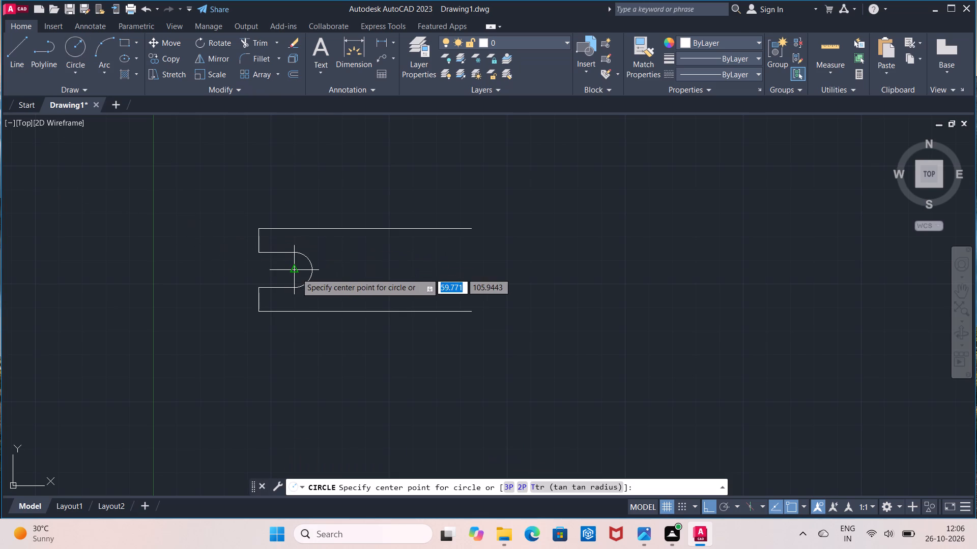
{"action": "left_click", "coordinate": [296, 273]}
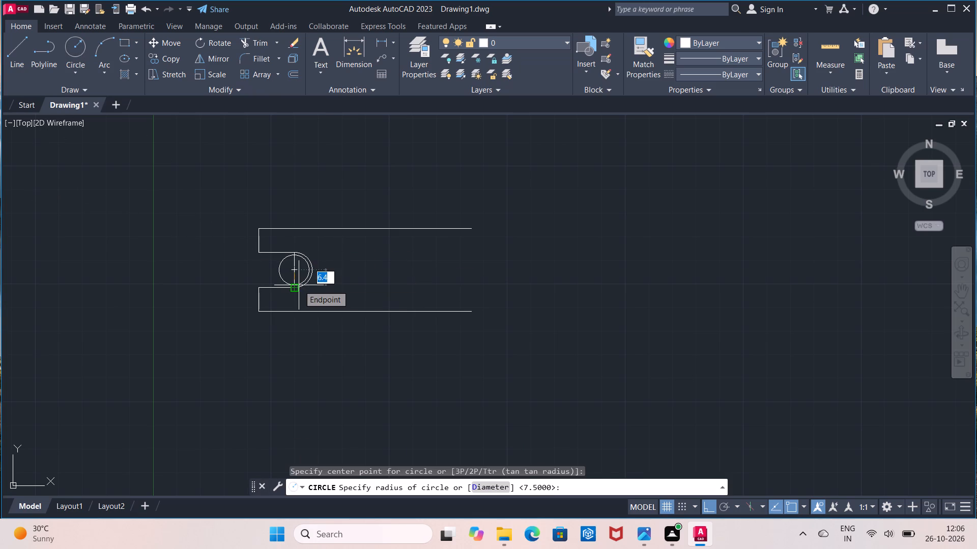
{"action": "type", "text": "17."}
{"action": "key", "text": "5"}
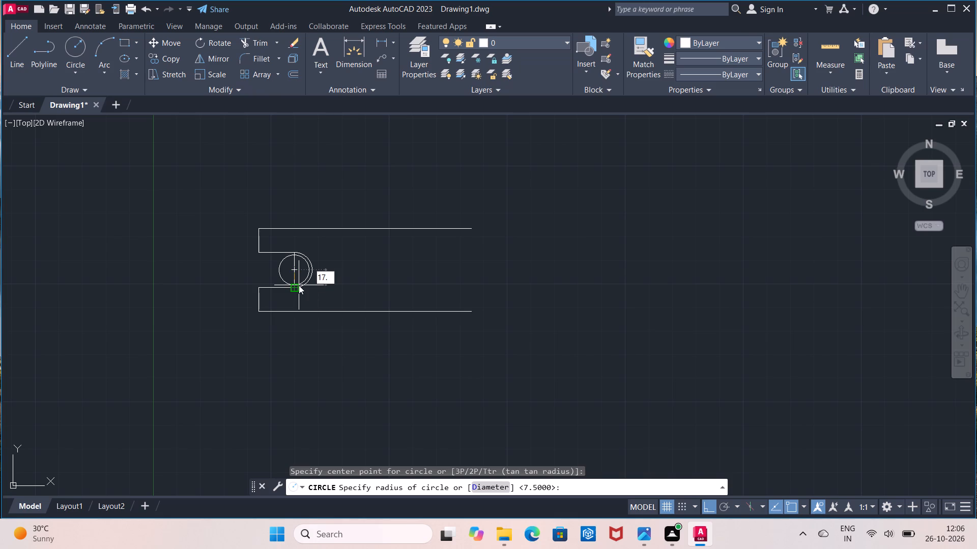
{"action": "key", "text": "Return"}
{"action": "key", "text": "Escape"}
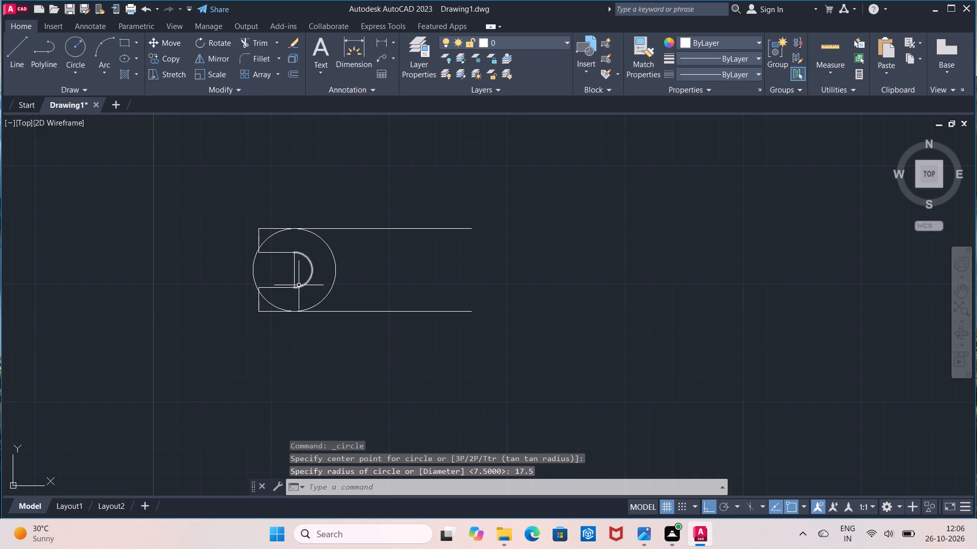
Trim away the left half of the 17.5-radius circle, including the pieces crossing the two end blocks of the outline.
{"action": "left_click", "coordinate": [260, 48]}
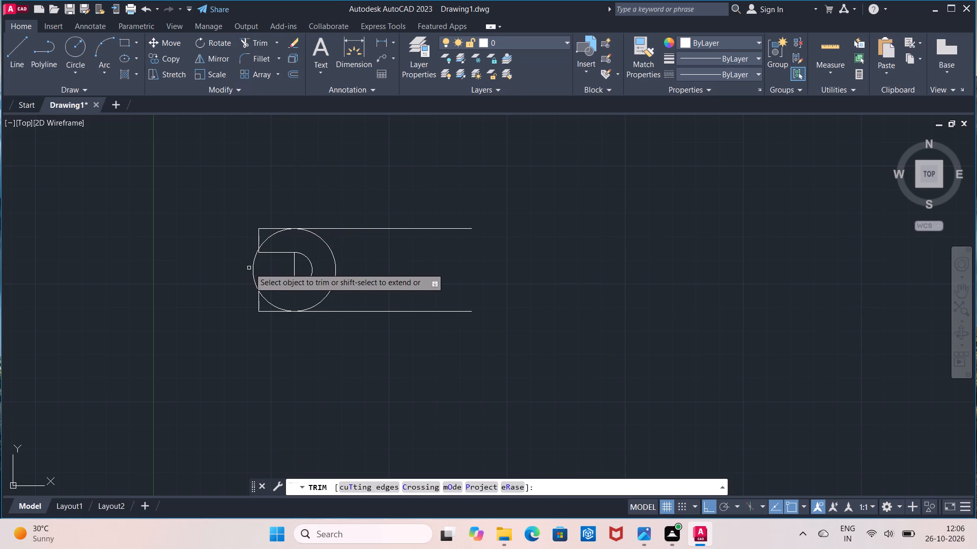
{"action": "left_click", "coordinate": [251, 268]}
{"action": "double_click", "coordinate": [263, 298]}
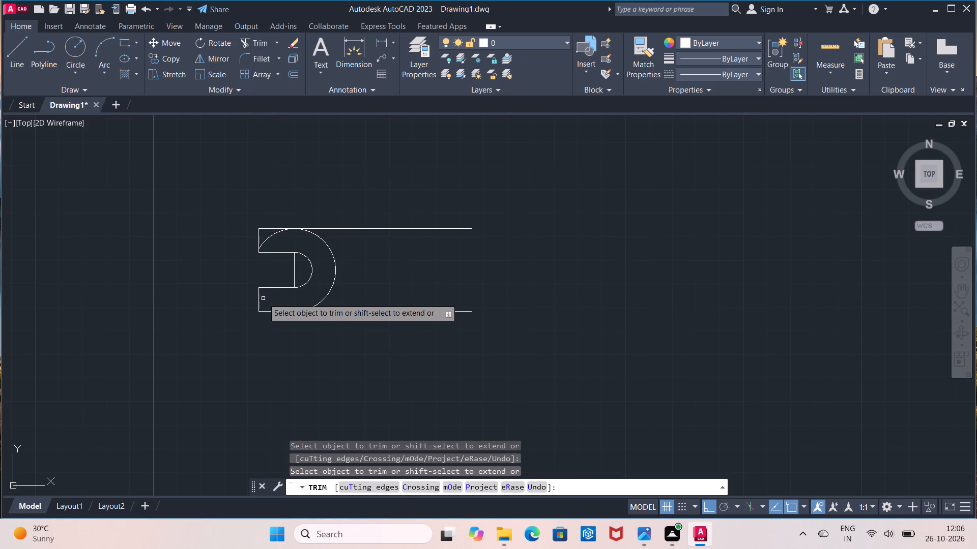
{"action": "left_click", "coordinate": [272, 237]}
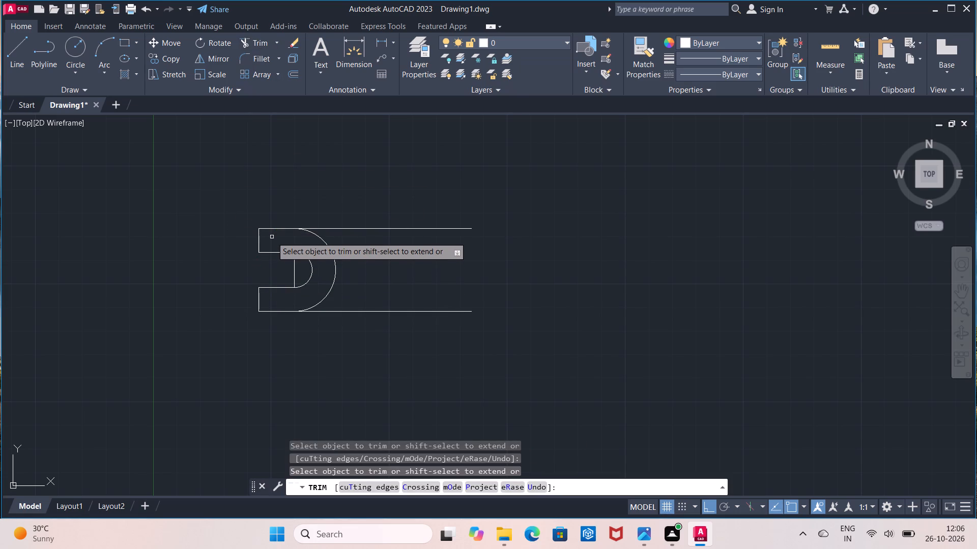
{"action": "key", "text": "Escape"}
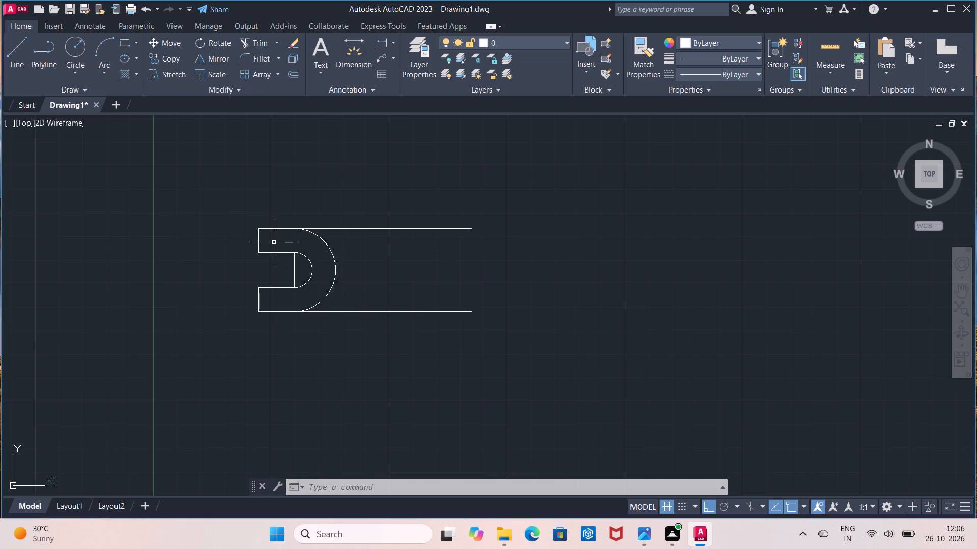
Delete the 15-unit vertical line that closes off the slot's rounded end.
{"action": "left_click", "coordinate": [294, 268]}
{"action": "key", "text": "Delete"}
Draw a vertical centre line with the CENTER2 linetype joining the open right ends of the two long horizontal edges.
{"action": "left_click", "coordinate": [77, 49]}
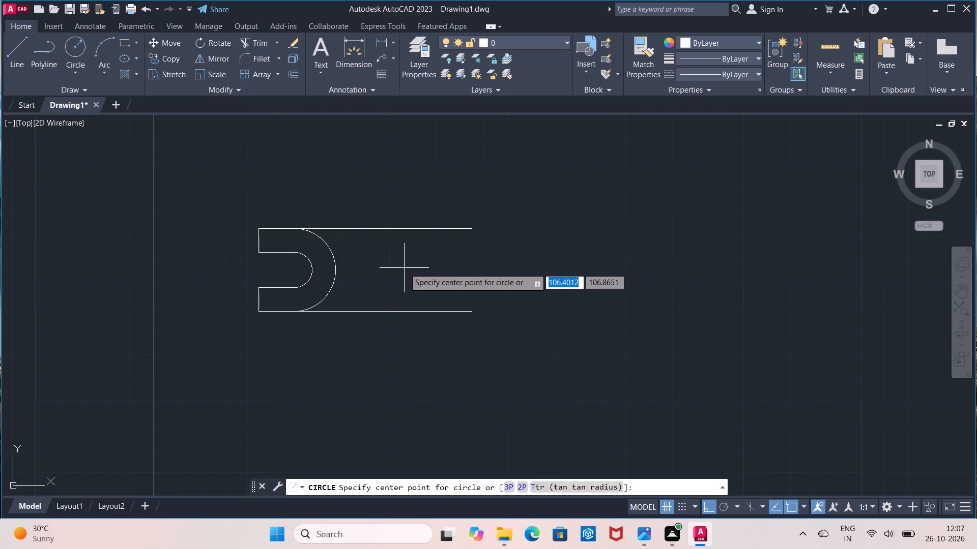
{"action": "key", "text": "Escape"}
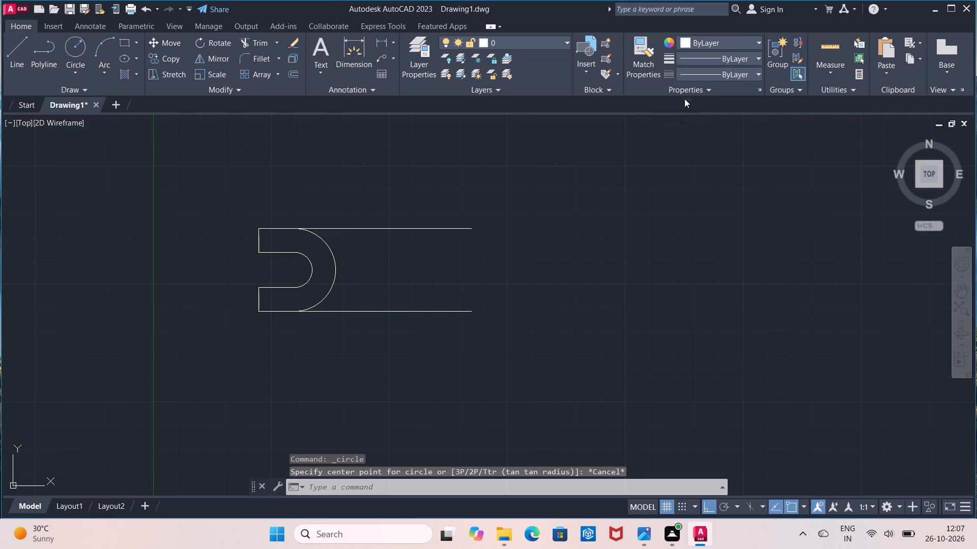
{"action": "left_click", "coordinate": [697, 77]}
{"action": "left_click", "coordinate": [699, 114]}
{"action": "left_click", "coordinate": [23, 72]}
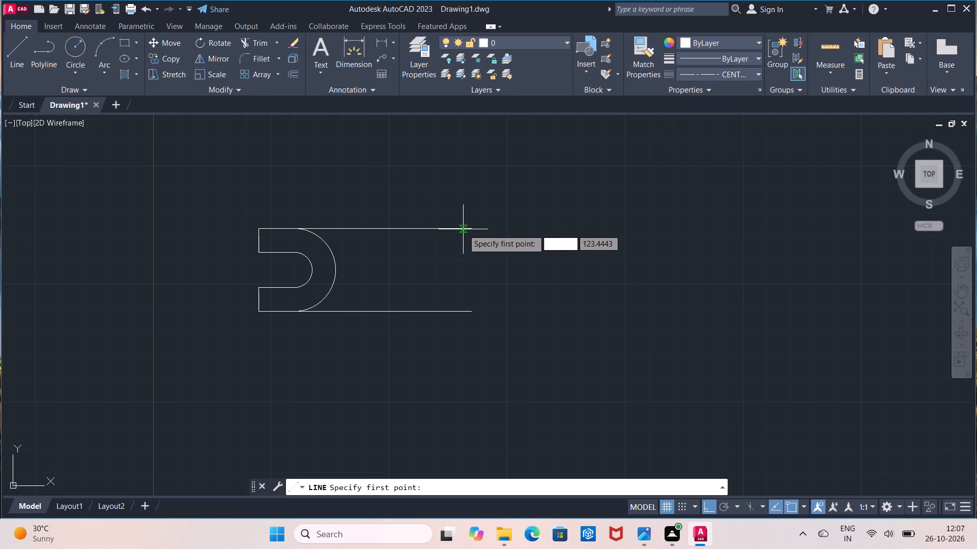
{"action": "left_click", "coordinate": [468, 229]}
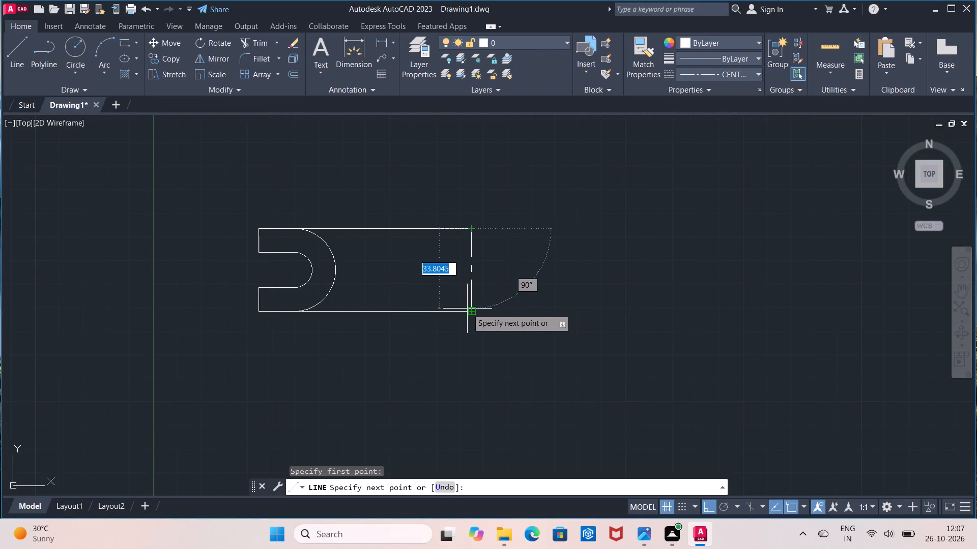
{"action": "left_click", "coordinate": [470, 310]}
{"action": "key", "text": "Escape"}
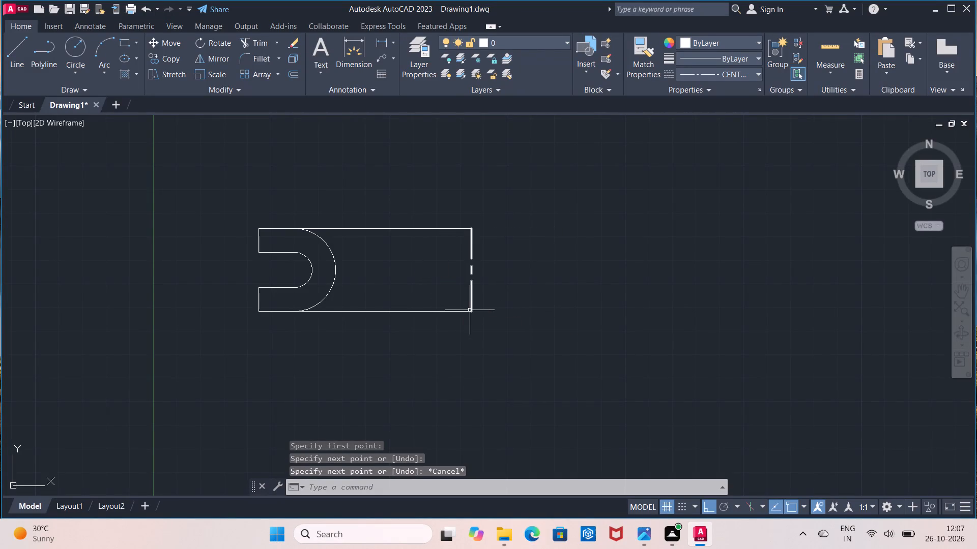
Set the linetype back to ByLayer and draw a circle of radius 17.5 centred on the midpoint of the vertical centre line.
{"action": "left_click", "coordinate": [734, 78]}
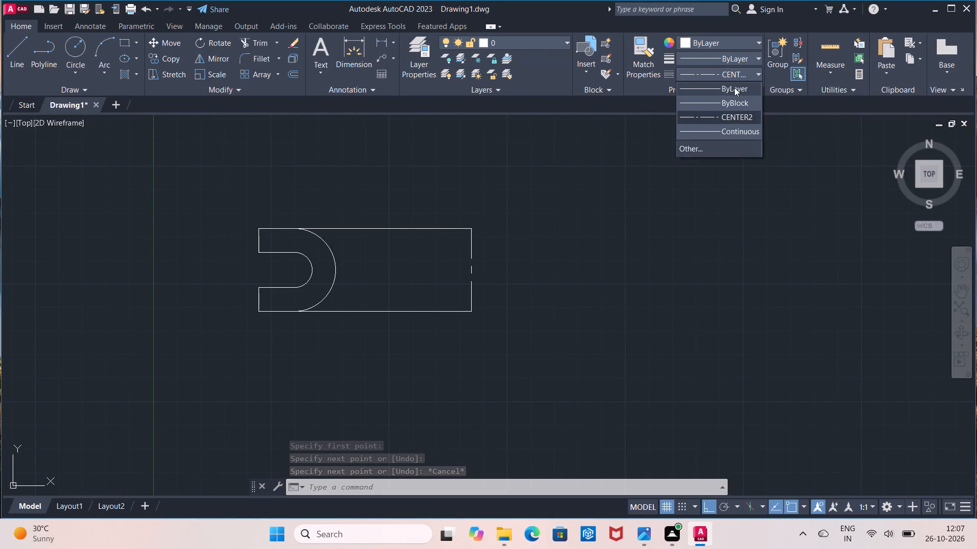
{"action": "left_click", "coordinate": [734, 92]}
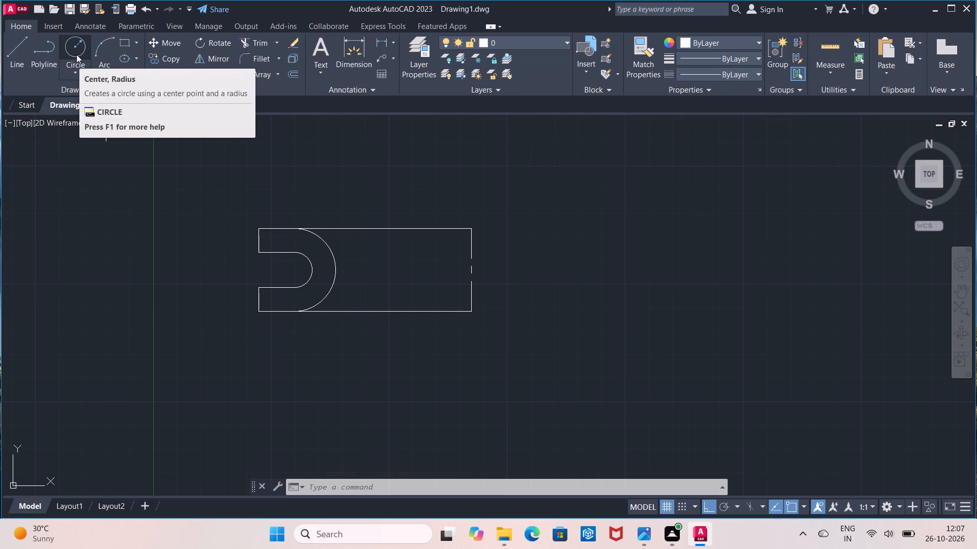
{"action": "left_click", "coordinate": [76, 54]}
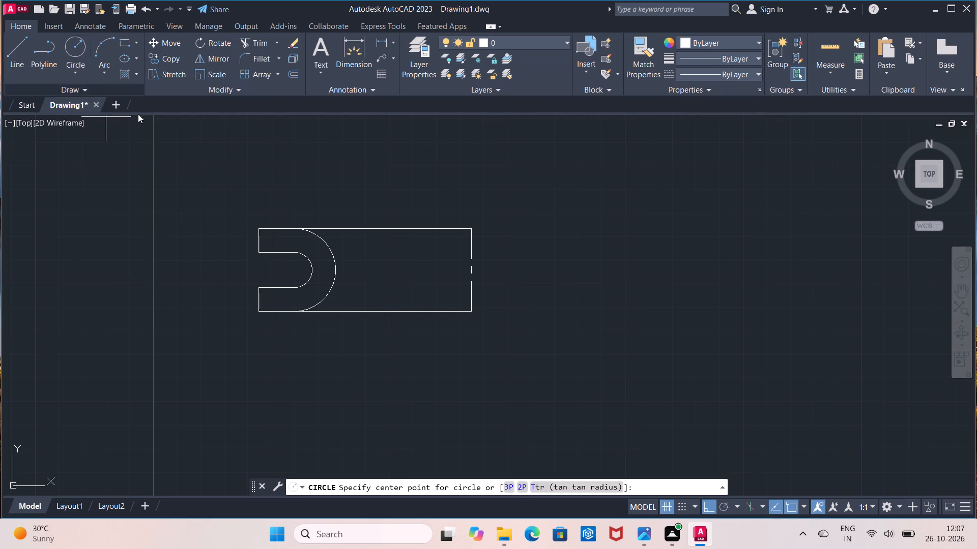
{"action": "left_click", "coordinate": [470, 271]}
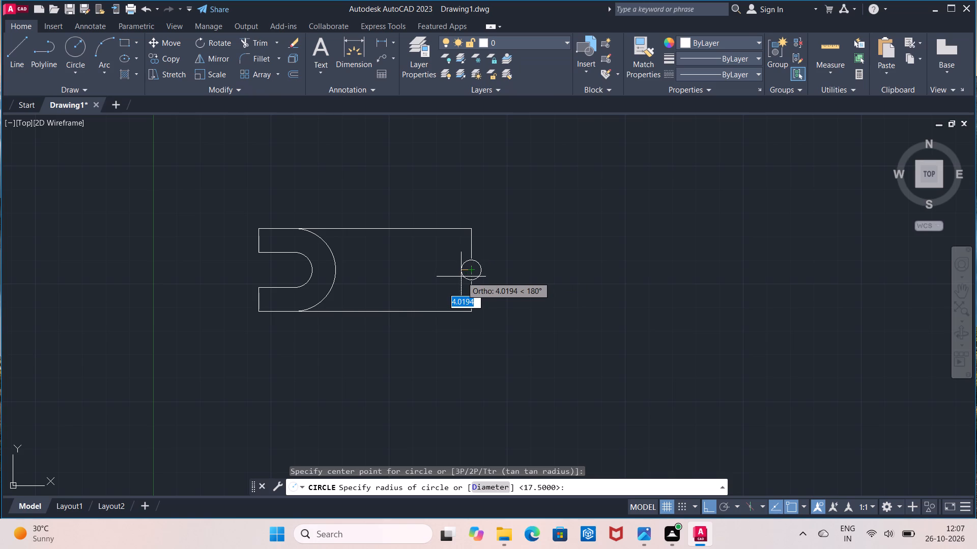
{"action": "type", "text": "17"}
{"action": "key", "text": "period"}
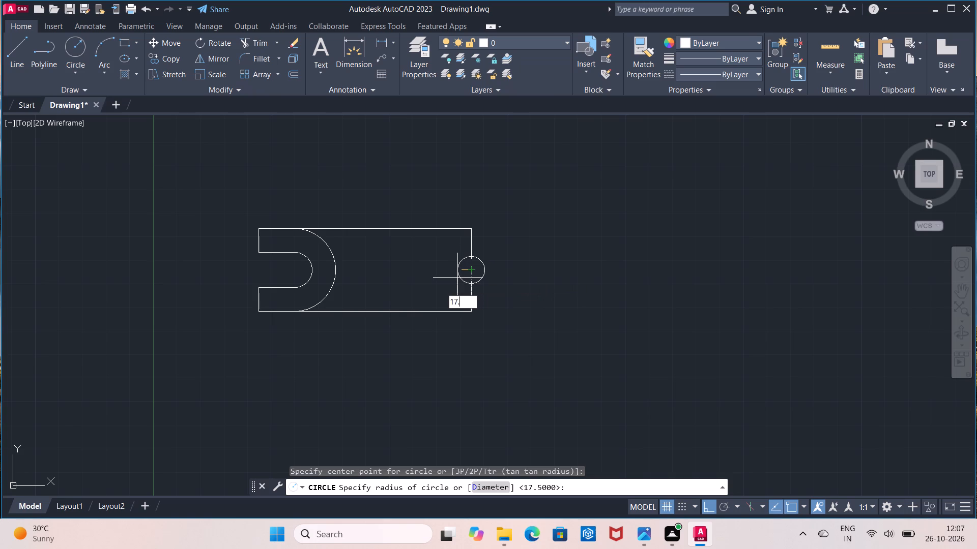
{"action": "key", "text": "5"}
{"action": "key", "text": "Return"}
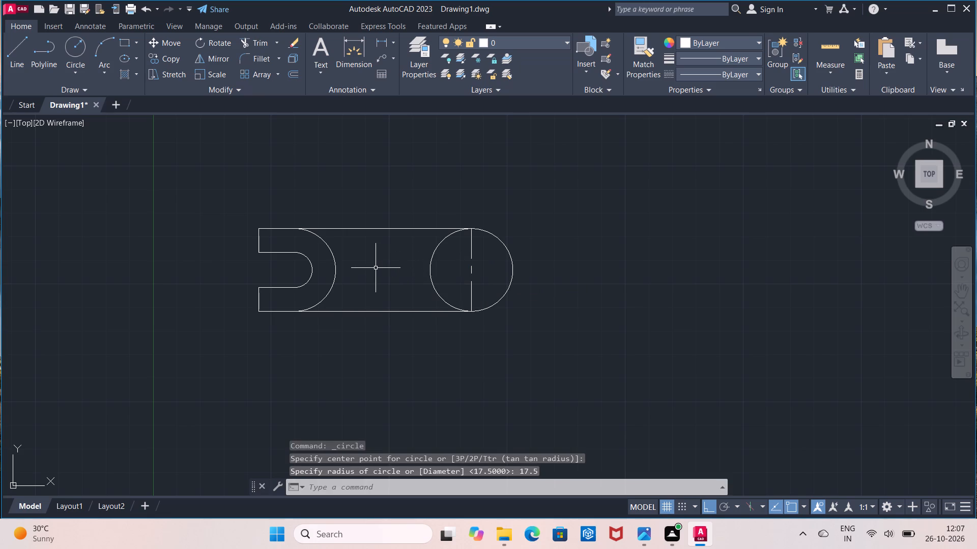
Draw a concentric circle of radius 10 inside the 17.5-radius circle, centred on the same centre-line midpoint.
{"action": "left_click", "coordinate": [76, 53]}
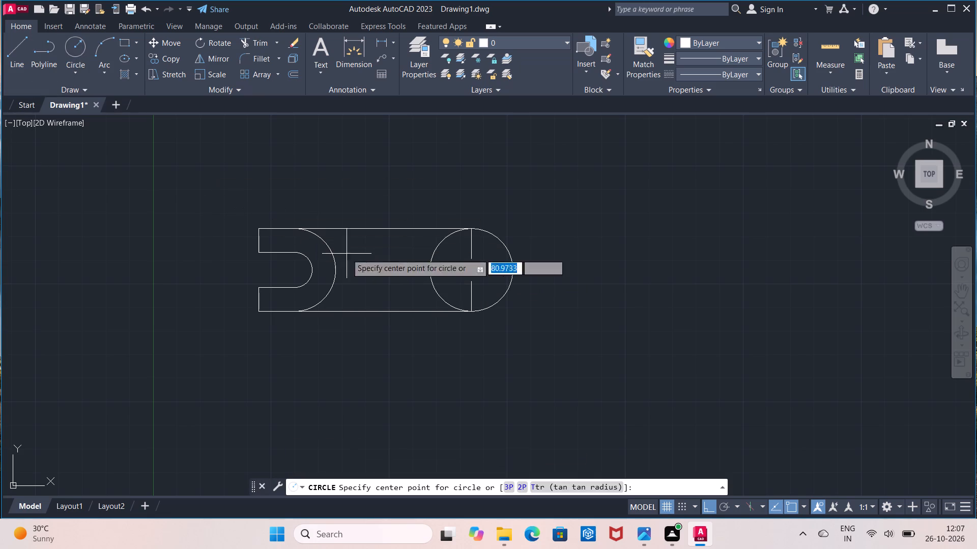
{"action": "left_click", "coordinate": [470, 269]}
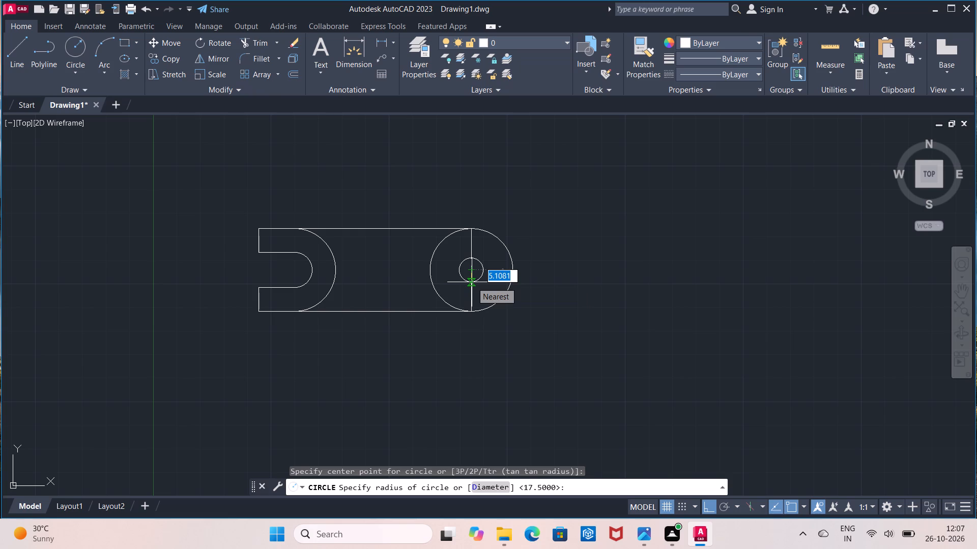
{"action": "type", "text": "10"}
{"action": "key", "text": "Return"}
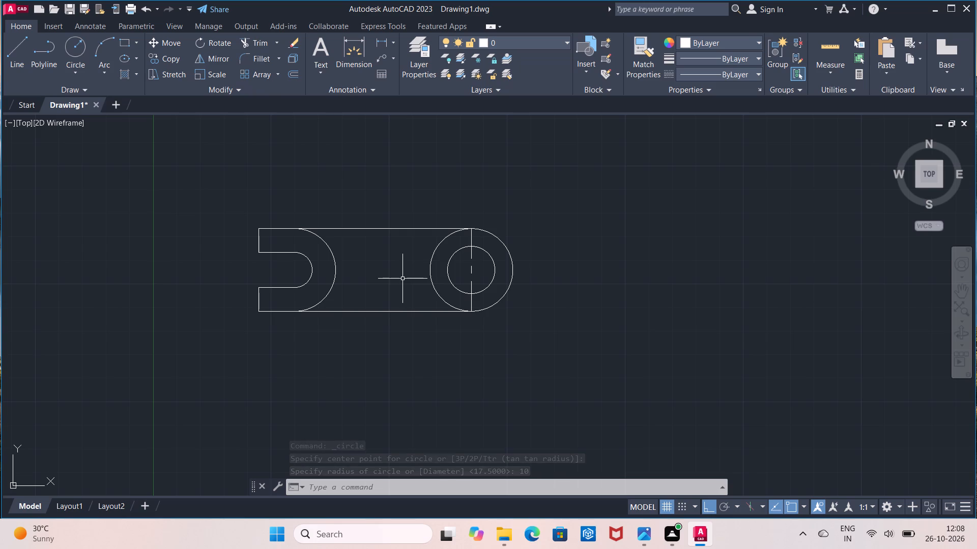
Draw a horizontal line from the rightmost point of the large slot-end arc to the leftmost point of the 17.5-radius circle.
{"action": "scroll", "coordinate": [491, 270], "scroll_direction": "up", "scroll_amount": 1}
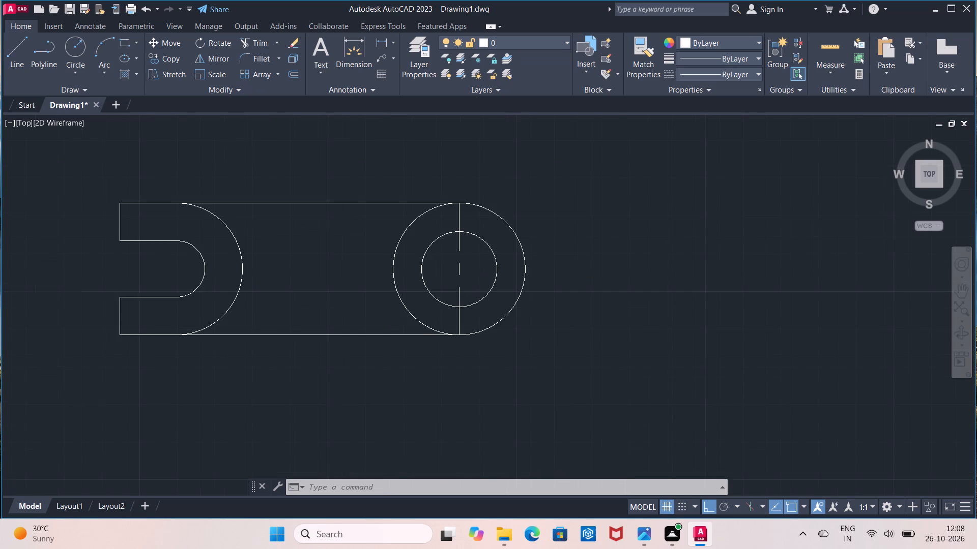
{"action": "scroll", "coordinate": [491, 270], "scroll_direction": "up", "scroll_amount": 1}
{"action": "scroll", "coordinate": [419, 240], "scroll_direction": "down", "scroll_amount": 1}
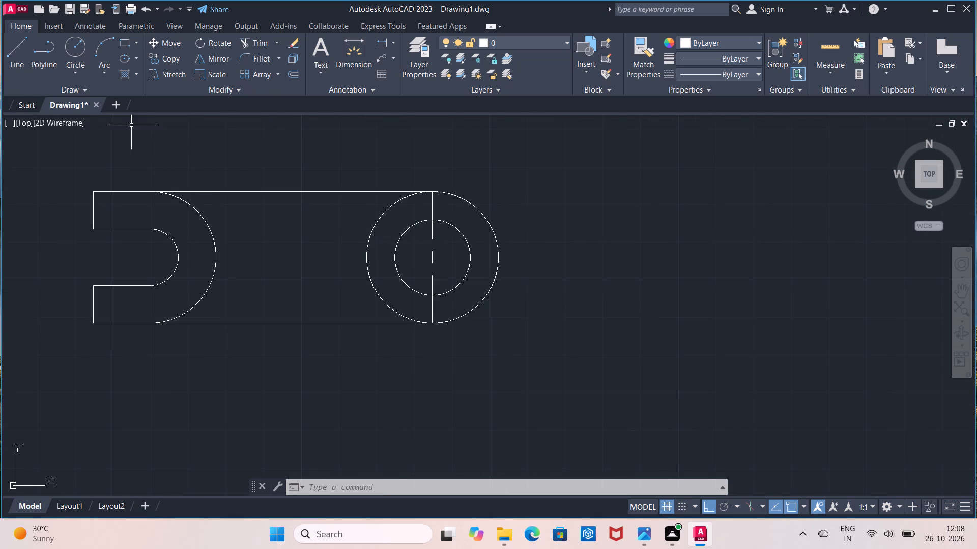
{"action": "left_click", "coordinate": [19, 74]}
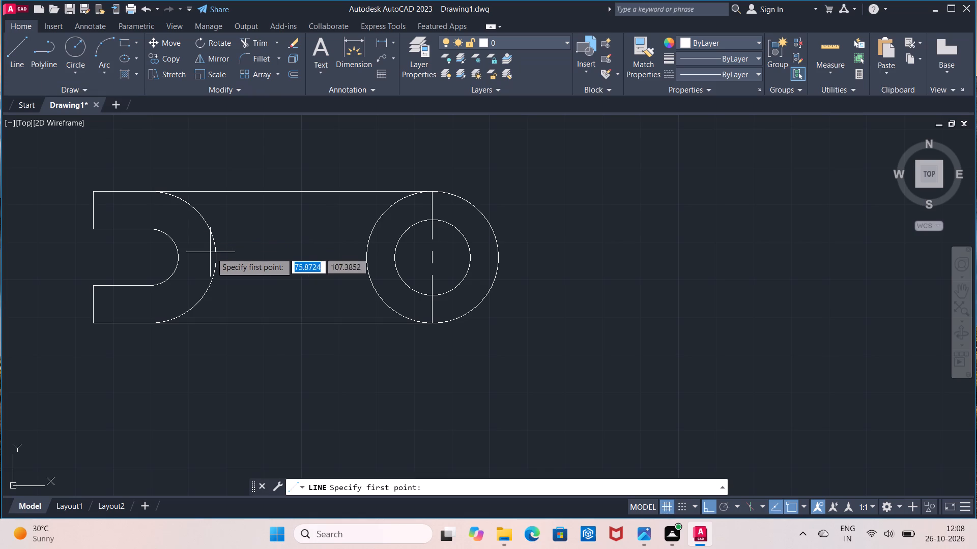
{"action": "left_click", "coordinate": [215, 255]}
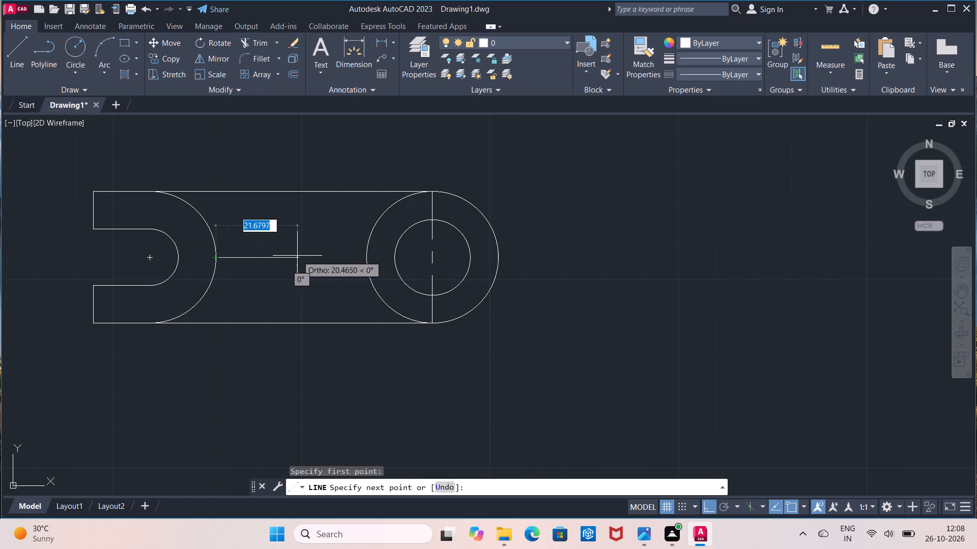
{"action": "left_click", "coordinate": [365, 259]}
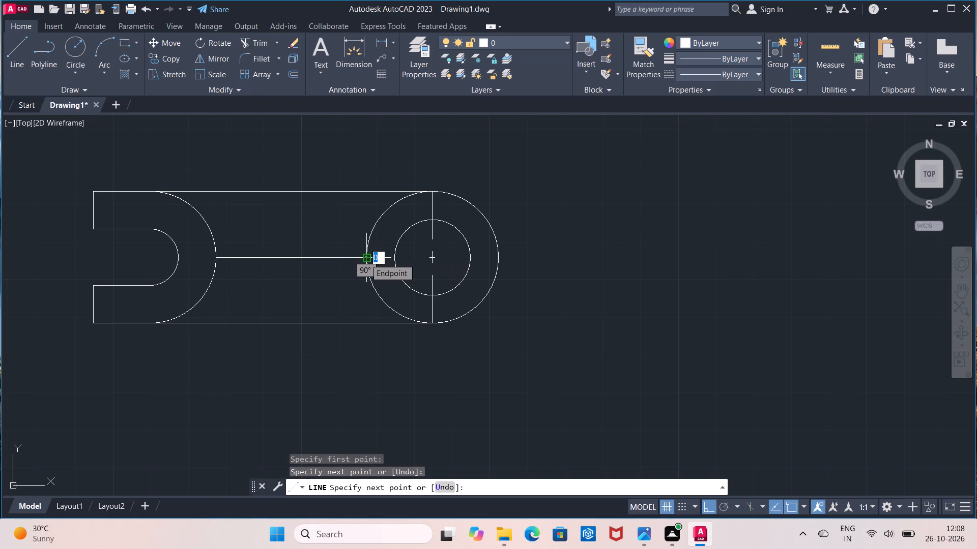
{"action": "key", "text": "Escape"}
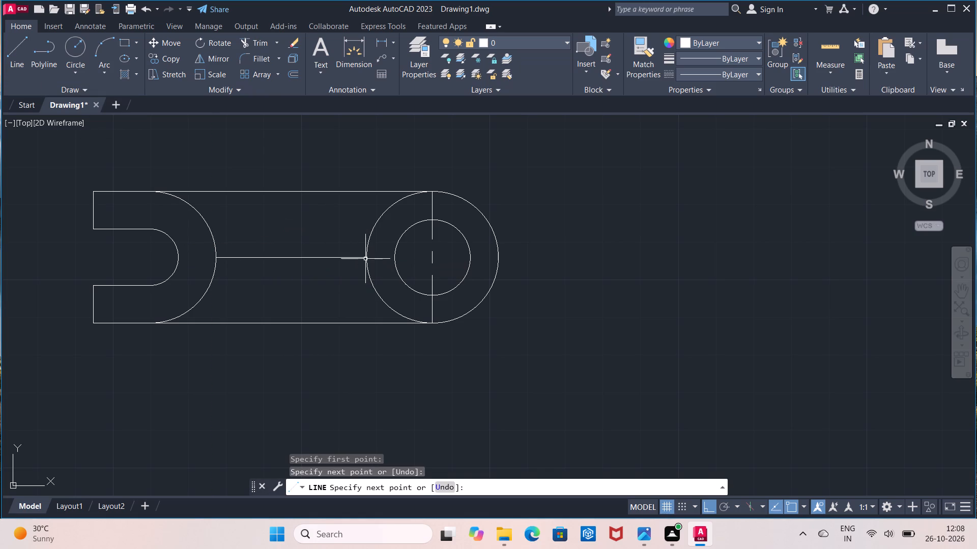
Offset the horizontal connecting line by 5 to both sides, once above and once below.
{"action": "left_click", "coordinate": [297, 78]}
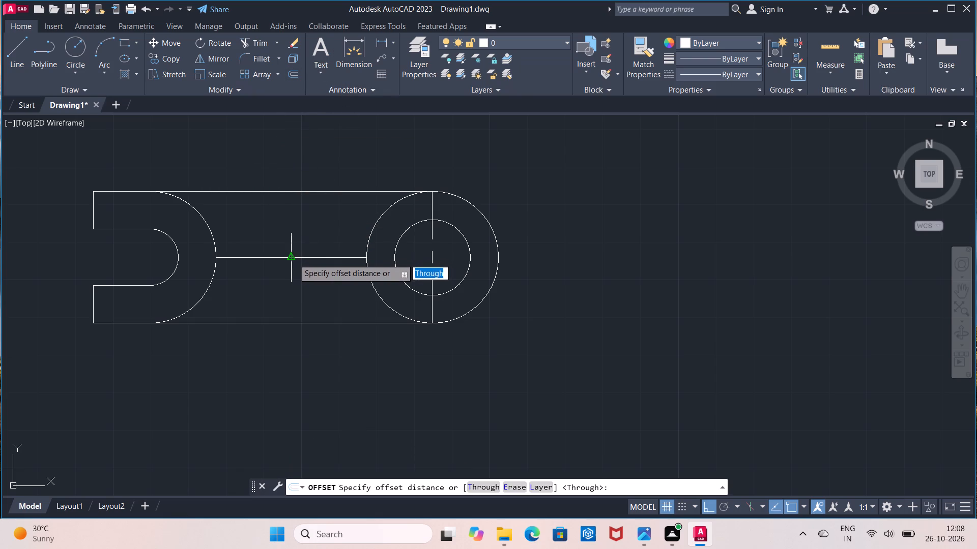
{"action": "left_click", "coordinate": [293, 259]}
{"action": "key", "text": "5"}
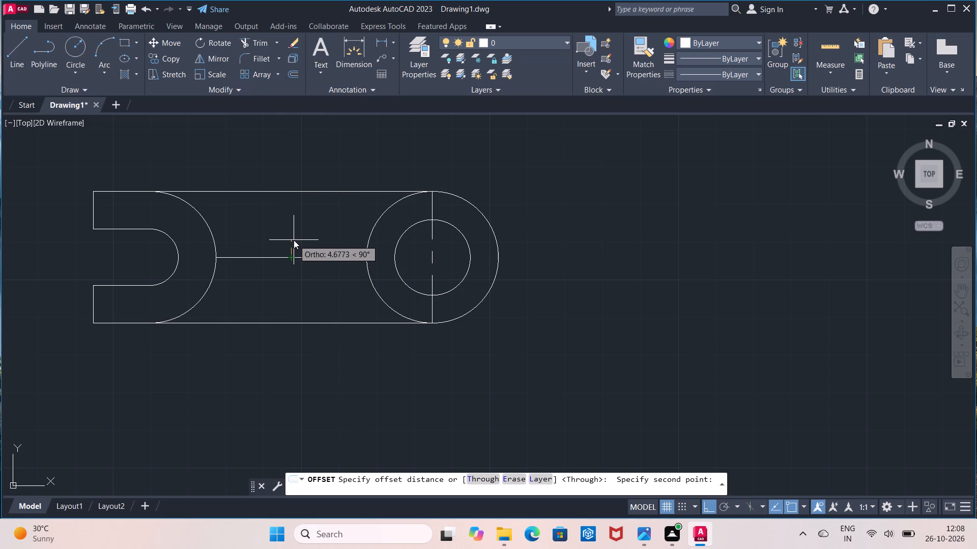
{"action": "key", "text": "Return"}
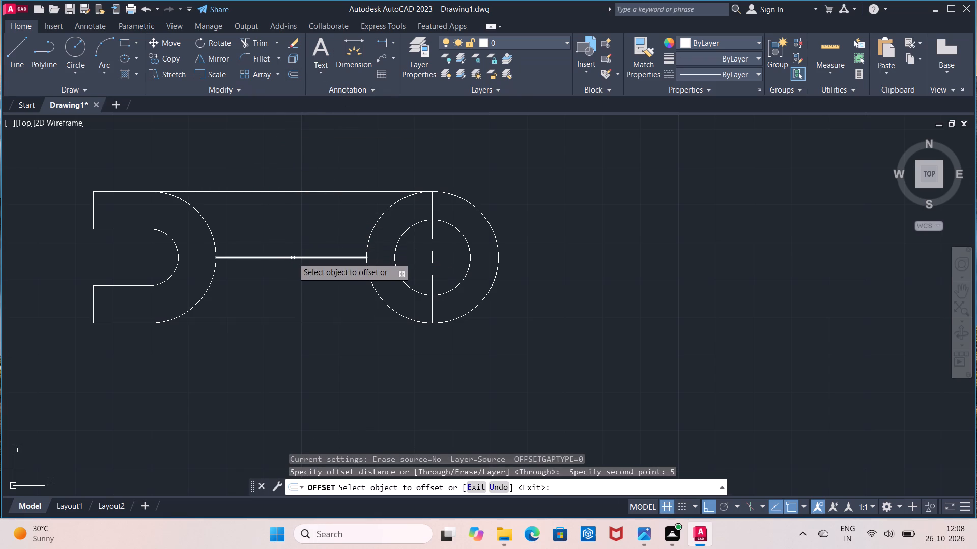
{"action": "left_click", "coordinate": [293, 258]}
{"action": "left_click", "coordinate": [294, 242]}
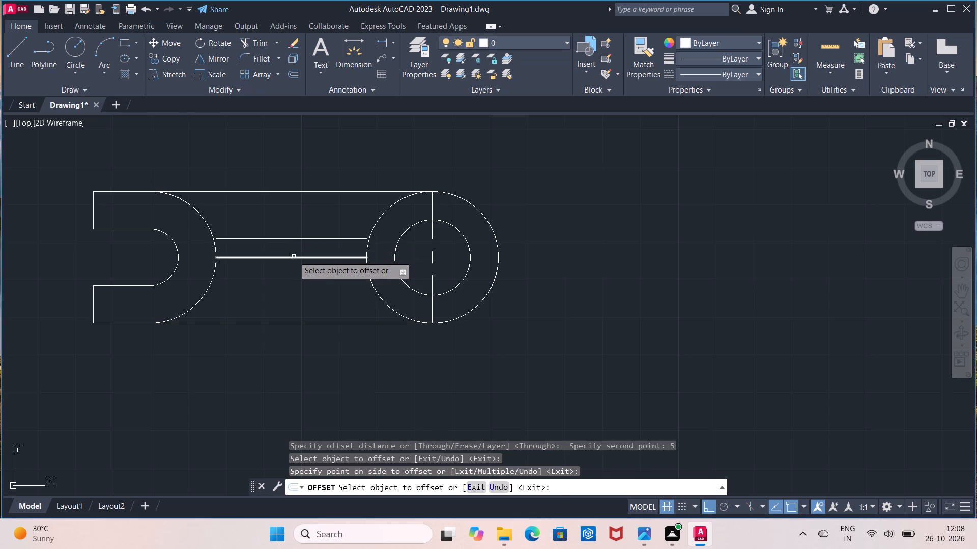
{"action": "left_click", "coordinate": [294, 256]}
{"action": "left_click", "coordinate": [292, 264]}
{"action": "left_click", "coordinate": [289, 275]}
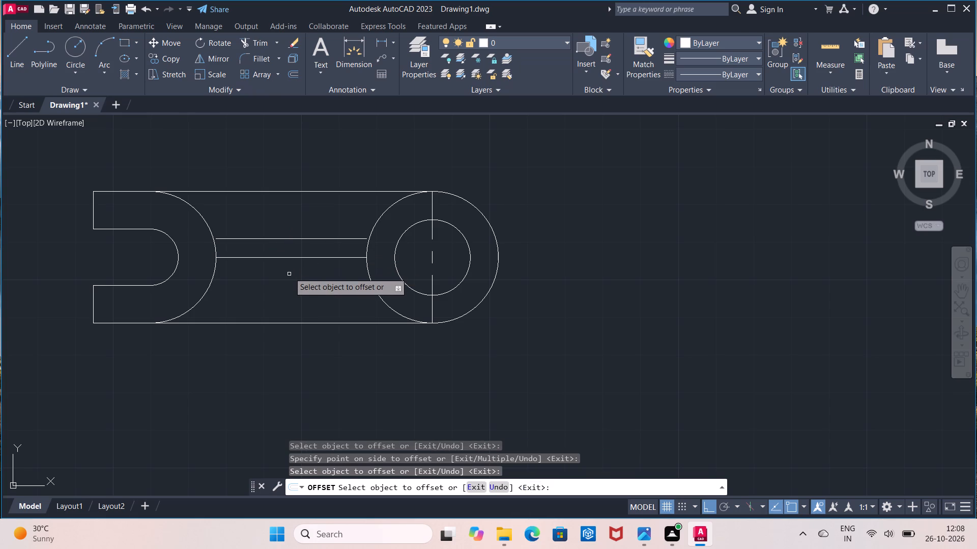
{"action": "left_click", "coordinate": [289, 256]}
{"action": "left_click", "coordinate": [290, 265]}
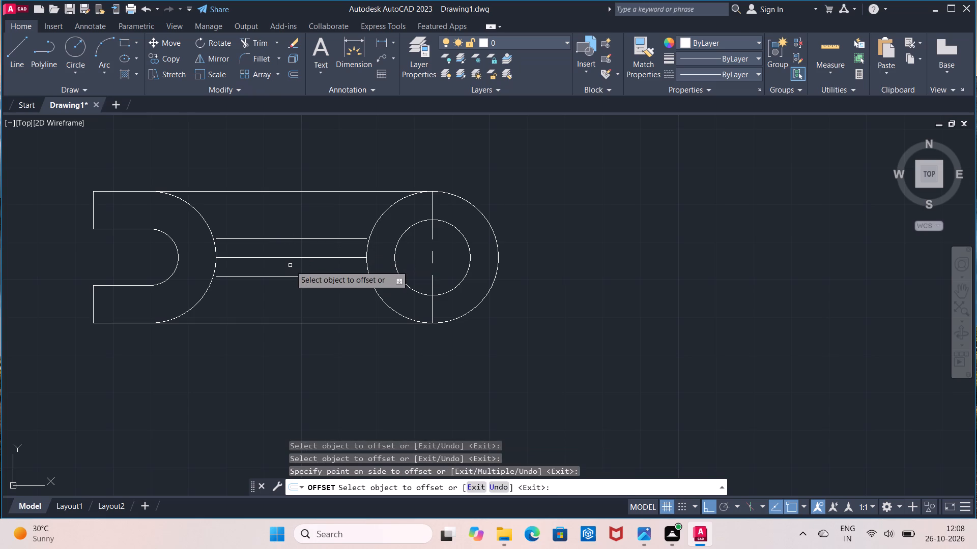
{"action": "key", "text": "Escape"}
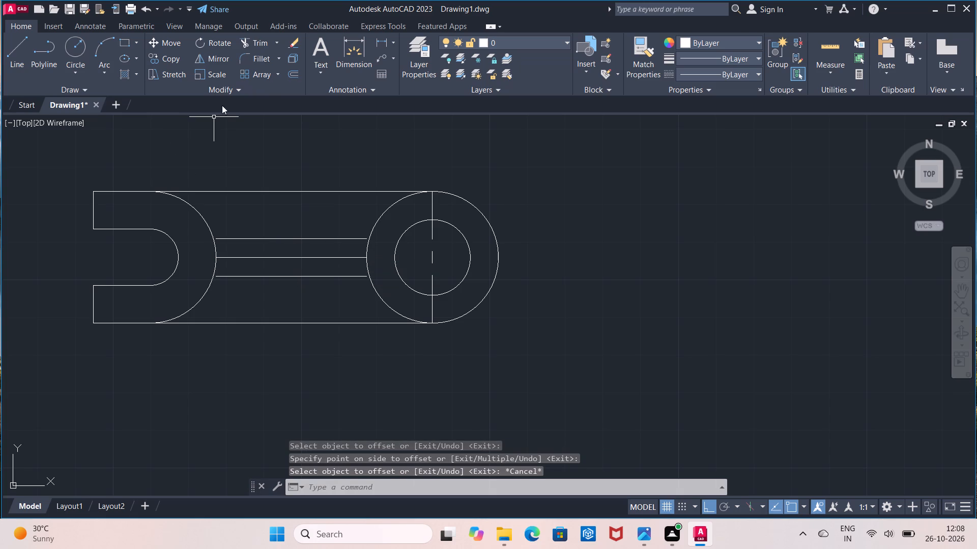
Extend both ends of the two offset lines to meet the large slot-end arc and the 17.5-radius circle.
{"action": "left_click", "coordinate": [279, 40]}
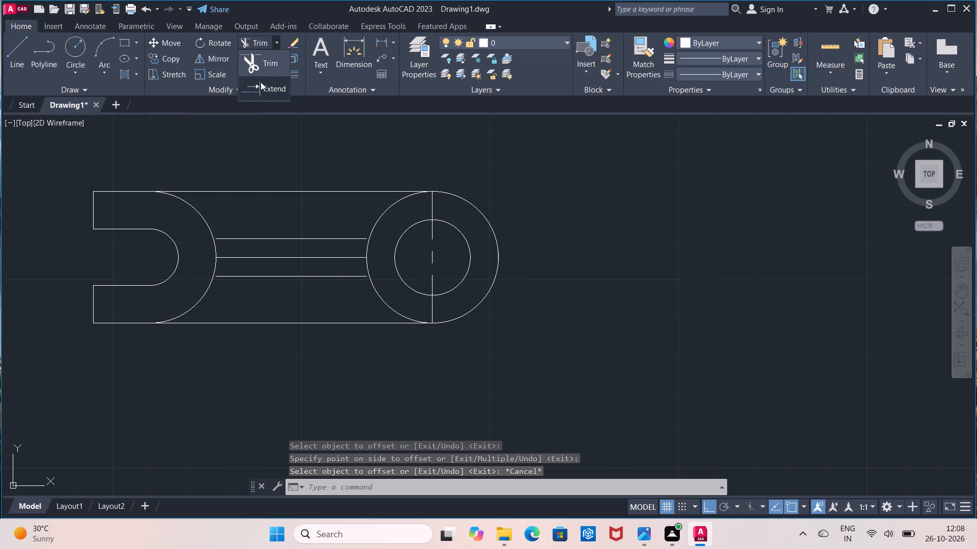
{"action": "left_click", "coordinate": [261, 82]}
{"action": "left_click", "coordinate": [232, 240]}
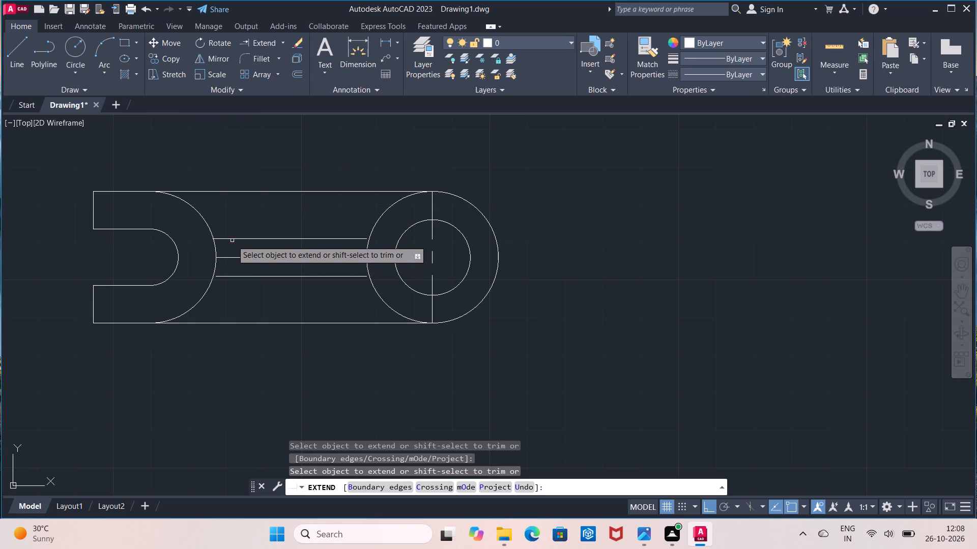
{"action": "left_click", "coordinate": [227, 277]}
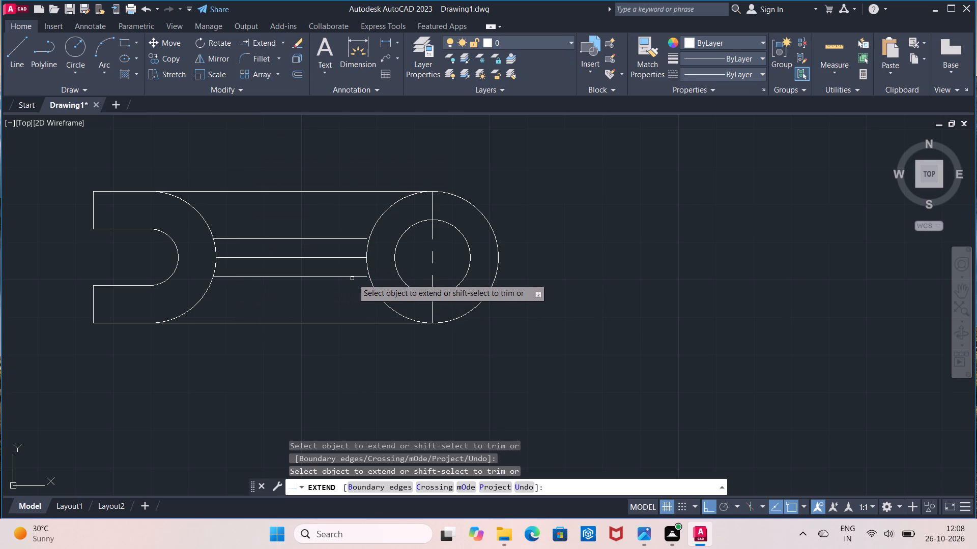
{"action": "left_click", "coordinate": [356, 278]}
{"action": "left_click", "coordinate": [361, 240]}
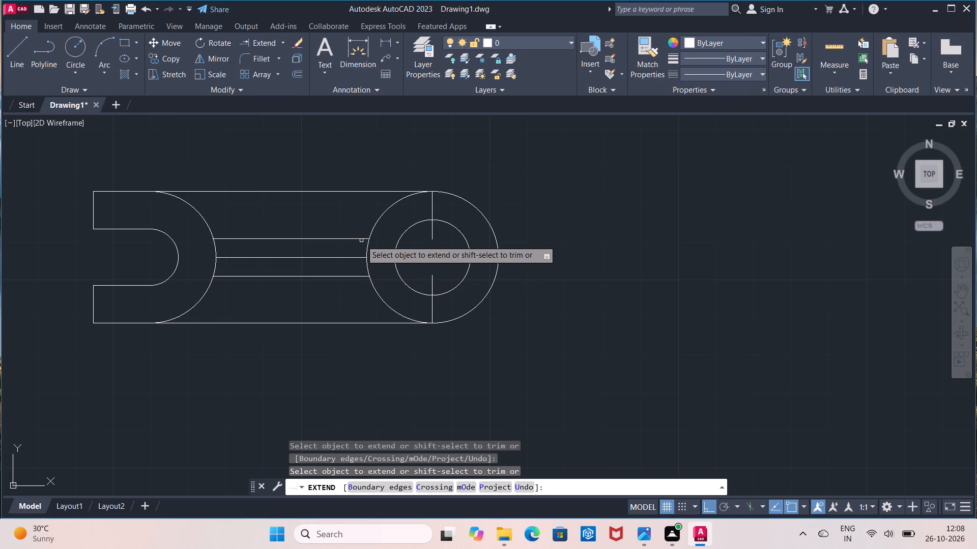
{"action": "key", "text": "Escape"}
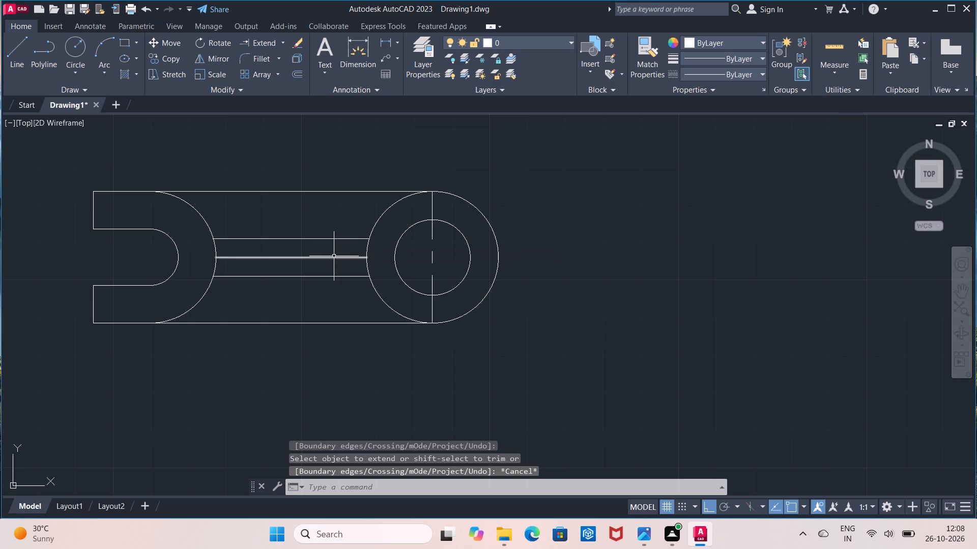
Delete the middle horizontal line between the two offset lines.
{"action": "left_click", "coordinate": [333, 257]}
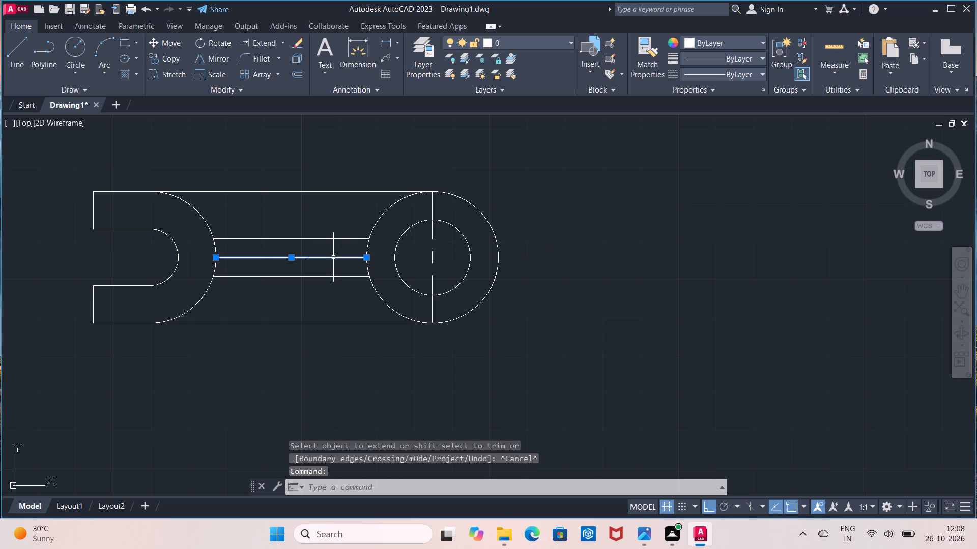
{"action": "key", "text": "Delete"}
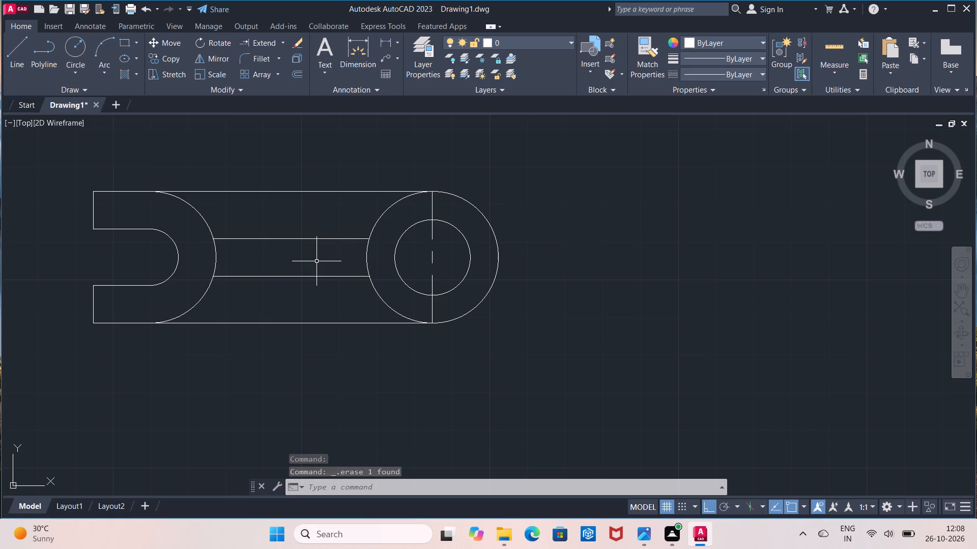
Measure the vertical spacing between the two horizontal web lines connecting the slot end and the circle end.
{"action": "left_click", "coordinate": [381, 45]}
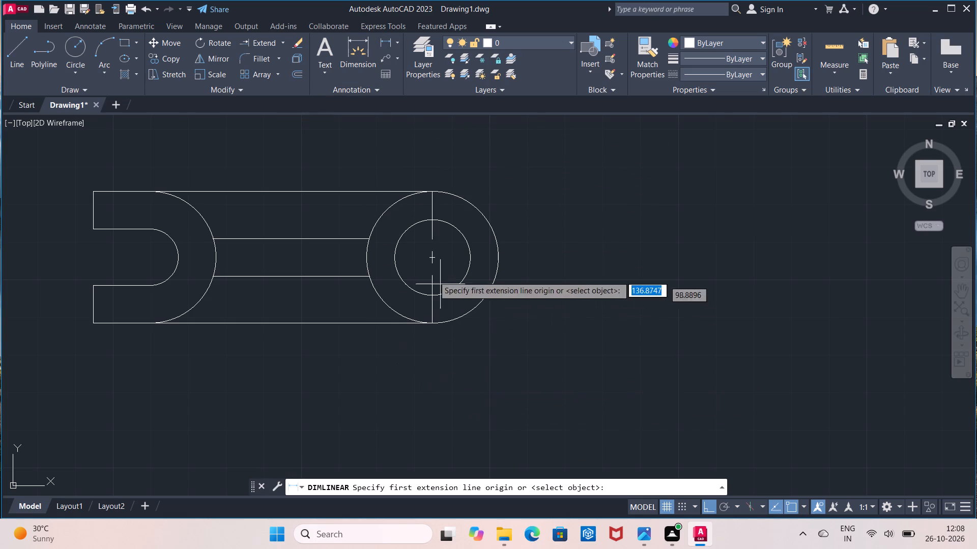
{"action": "left_click", "coordinate": [302, 238]}
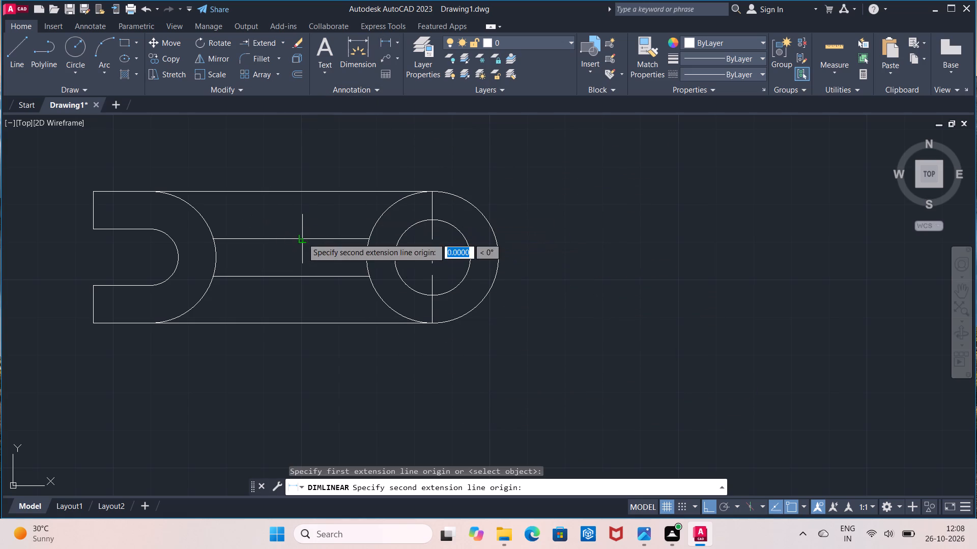
{"action": "left_click", "coordinate": [304, 273]}
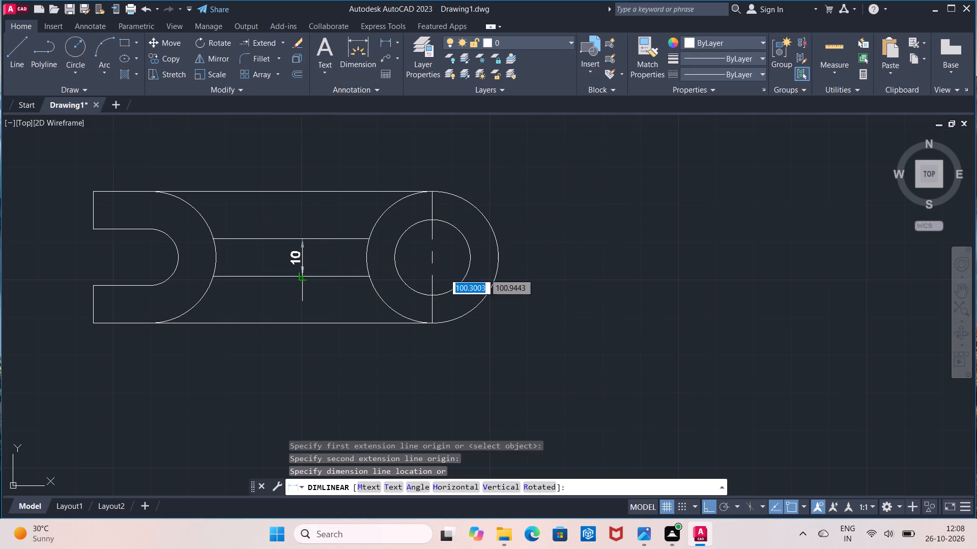
{"action": "key", "text": "Escape"}
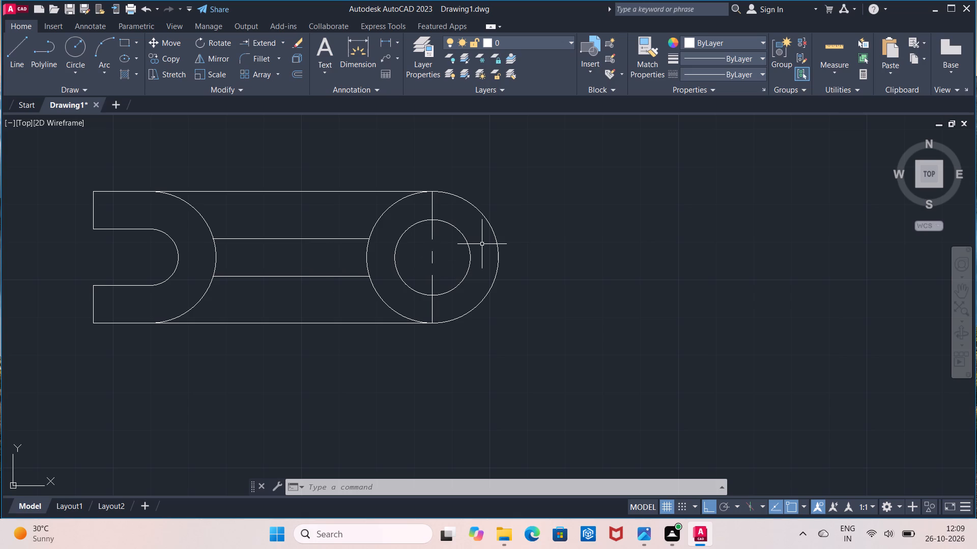
Draw a horizontal line from the rightmost point of the inner circle to the rightmost point of the outer circle.
{"action": "scroll", "coordinate": [483, 243], "scroll_direction": "up", "scroll_amount": 1}
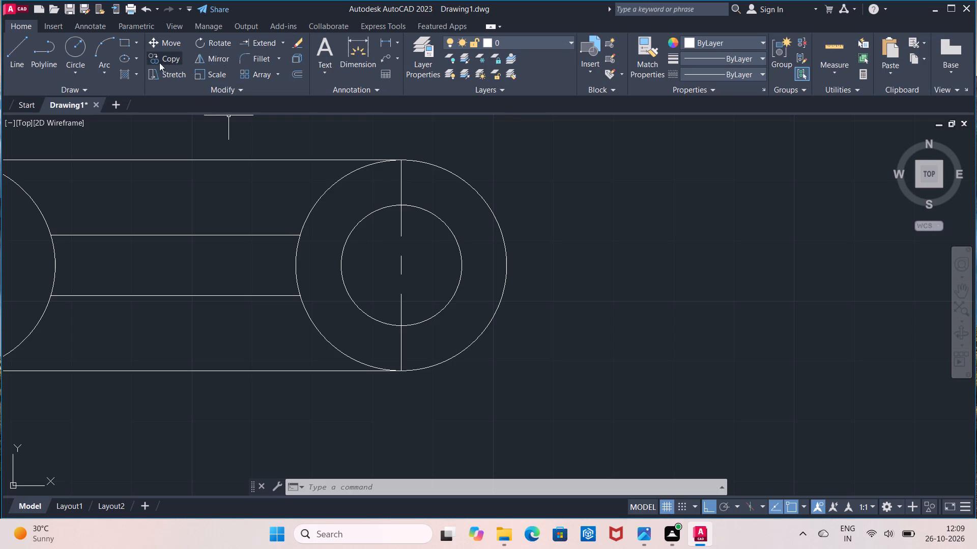
{"action": "left_click", "coordinate": [26, 53]}
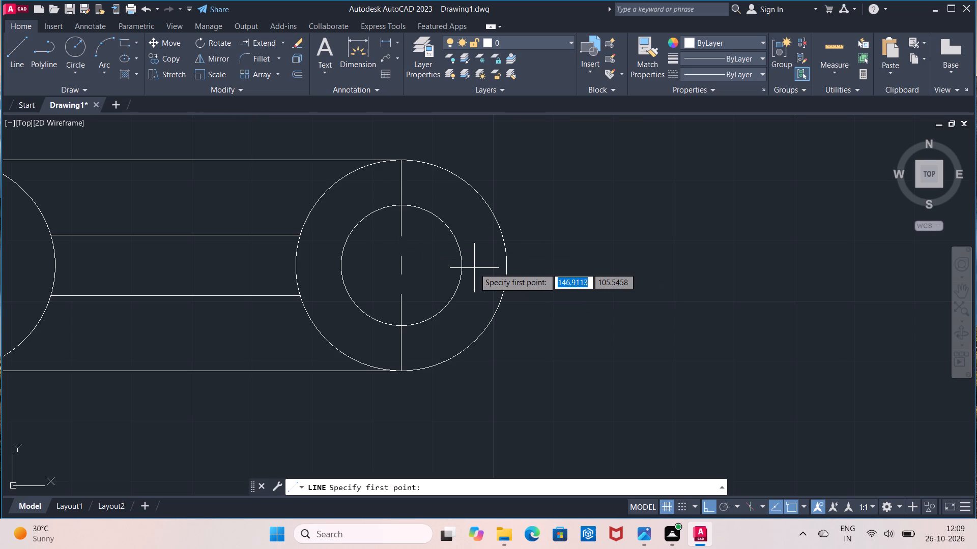
{"action": "left_click", "coordinate": [463, 268]}
{"action": "left_click", "coordinate": [512, 267]}
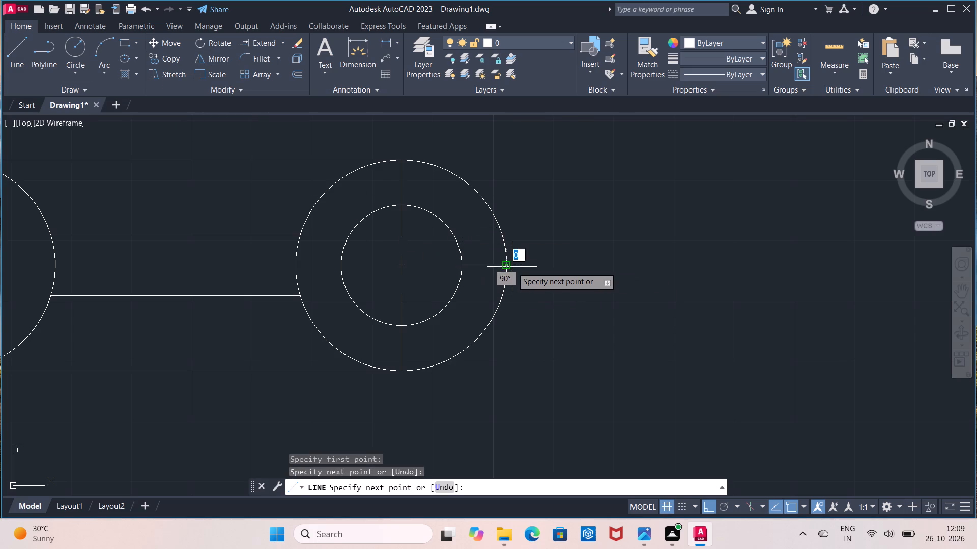
{"action": "key", "text": "Escape"}
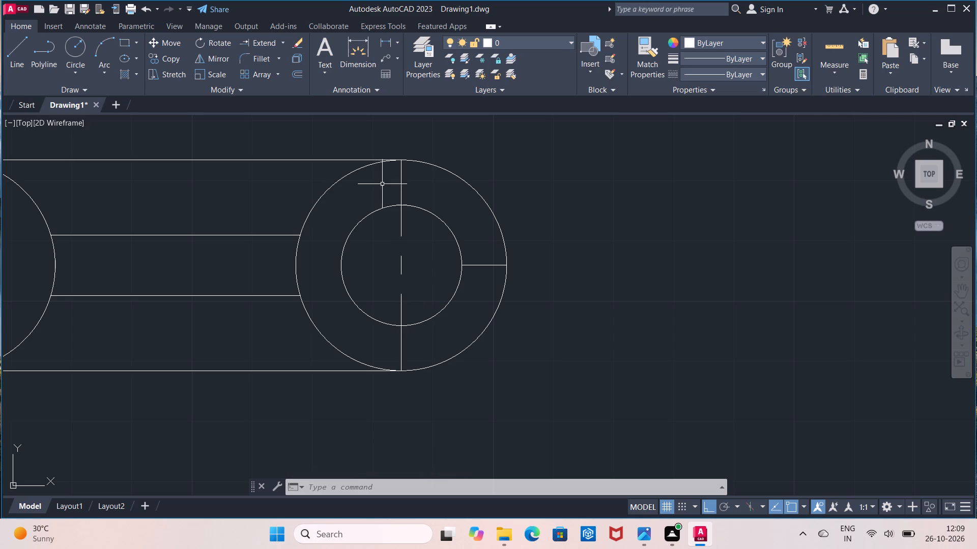
Offset the short horizontal line between the two circles by 3 to both sides, once above and once below.
{"action": "left_click", "coordinate": [294, 76]}
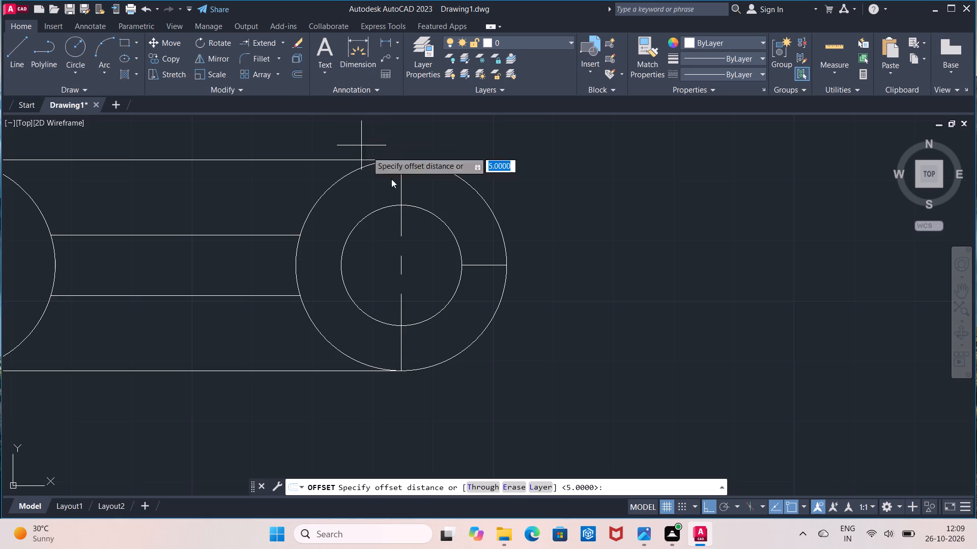
{"action": "left_click", "coordinate": [479, 265]}
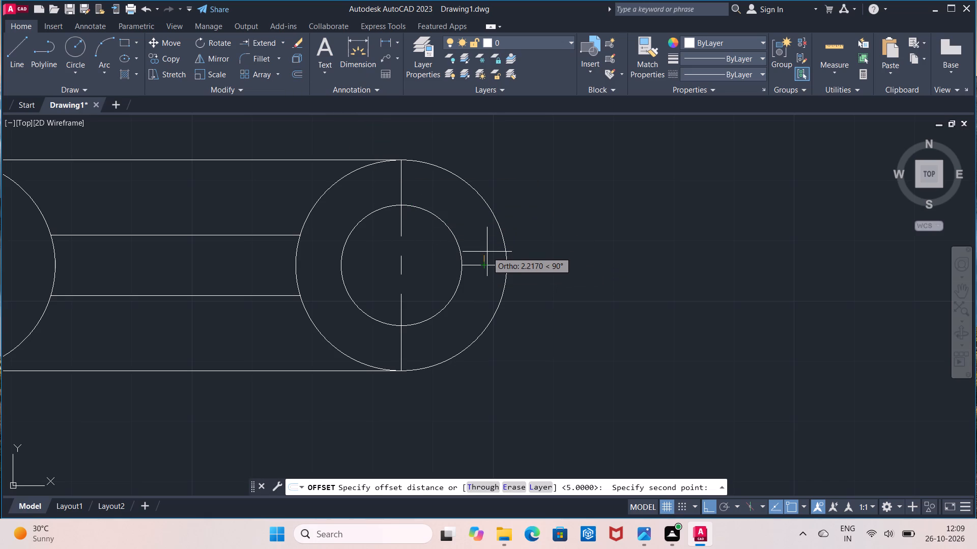
{"action": "key", "text": "3"}
{"action": "key", "text": "Return"}
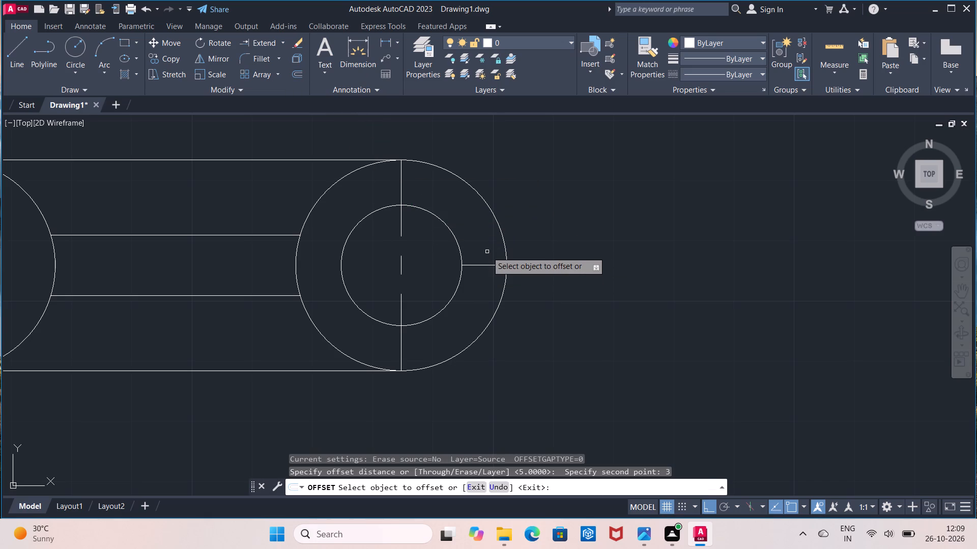
{"action": "left_click", "coordinate": [480, 264]}
{"action": "left_click", "coordinate": [480, 254]}
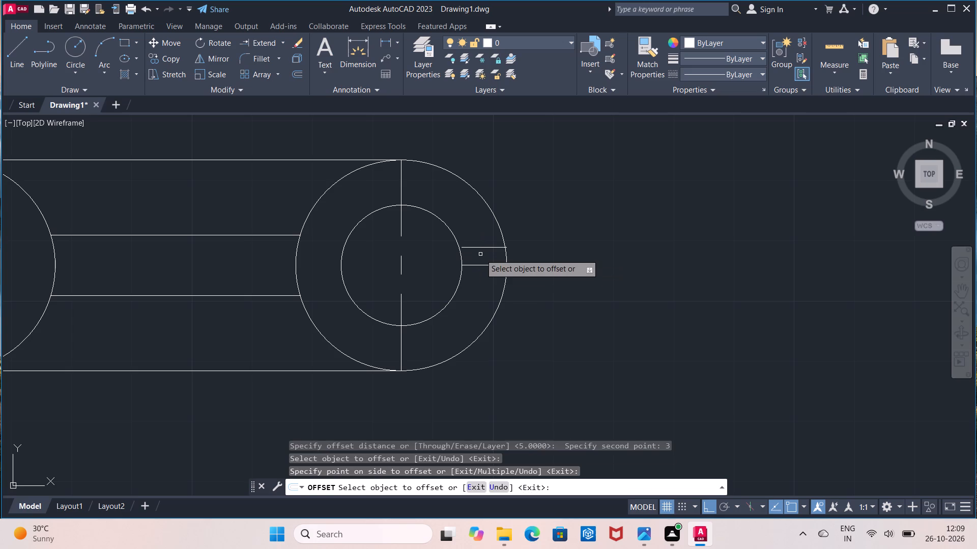
{"action": "left_click", "coordinate": [479, 266]}
{"action": "left_click", "coordinate": [479, 275]}
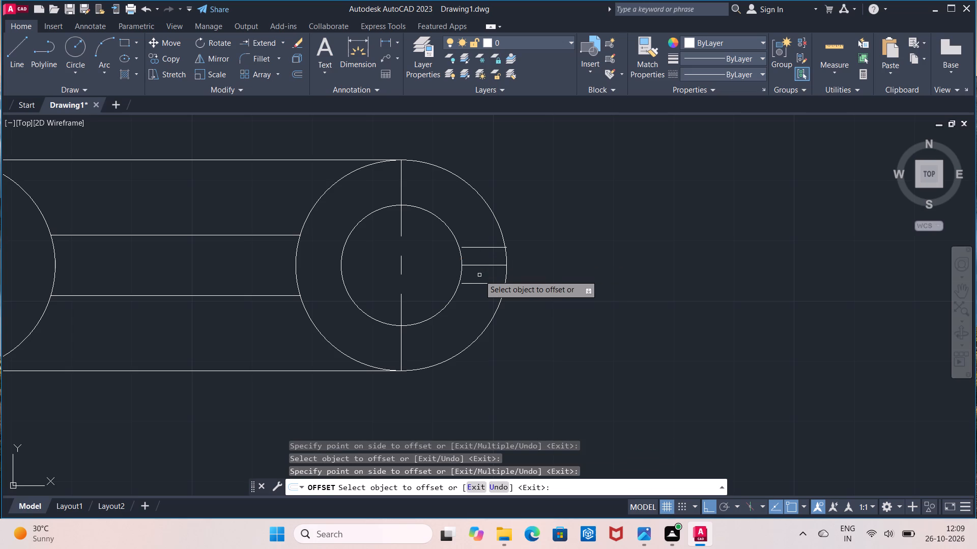
{"action": "key", "text": "Escape"}
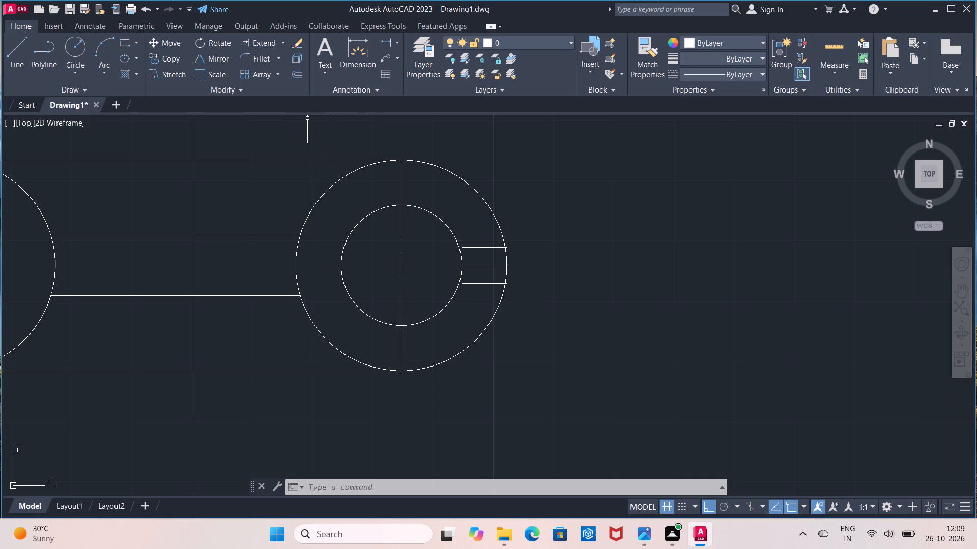
Extend the inner ends of the two short offset lines to meet the inner circle.
{"action": "left_click", "coordinate": [275, 43]}
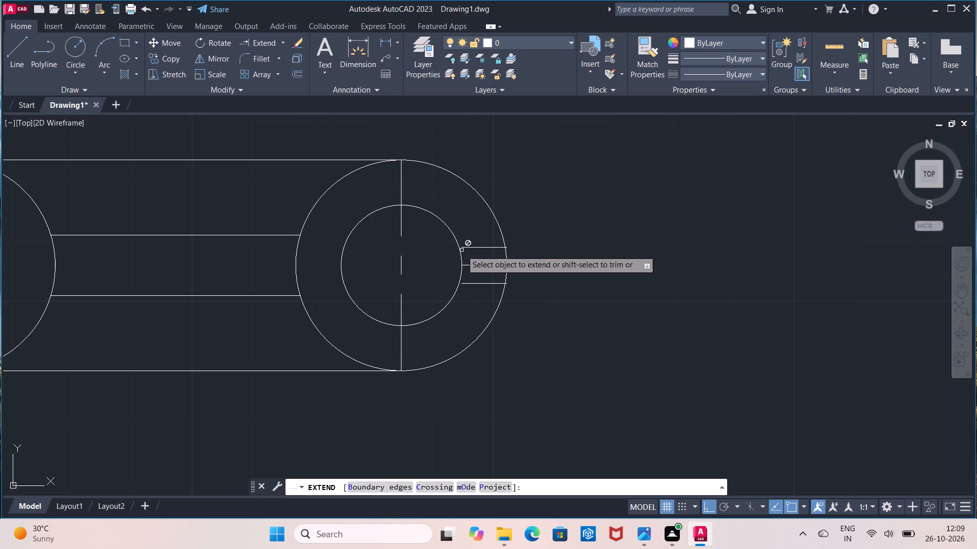
{"action": "left_click", "coordinate": [463, 249]}
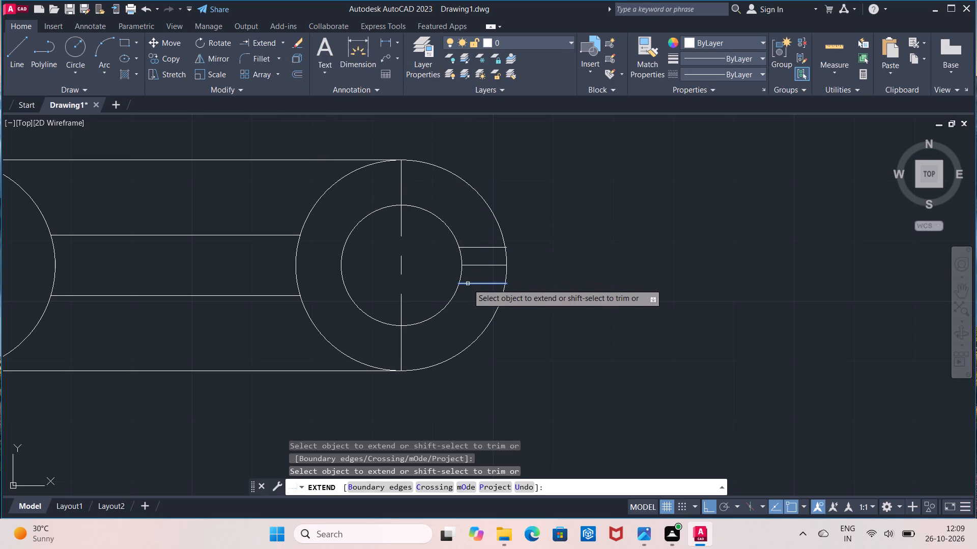
{"action": "left_click", "coordinate": [468, 284]}
{"action": "key", "text": "Escape"}
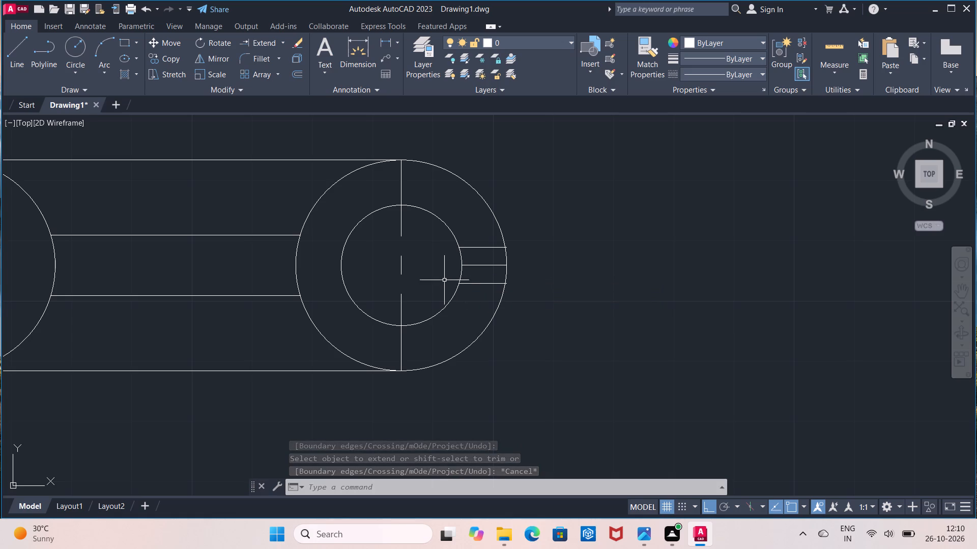
Trim the offset lines' ends beyond the outer circle and cut away both circles' arcs between the two lines to open a slit.
{"action": "left_click", "coordinate": [285, 47]}
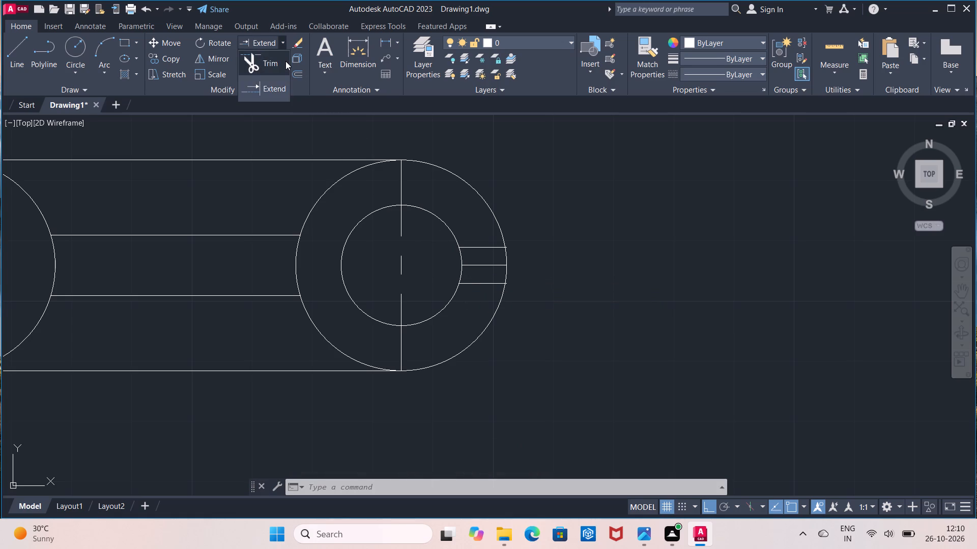
{"action": "left_click", "coordinate": [285, 61]}
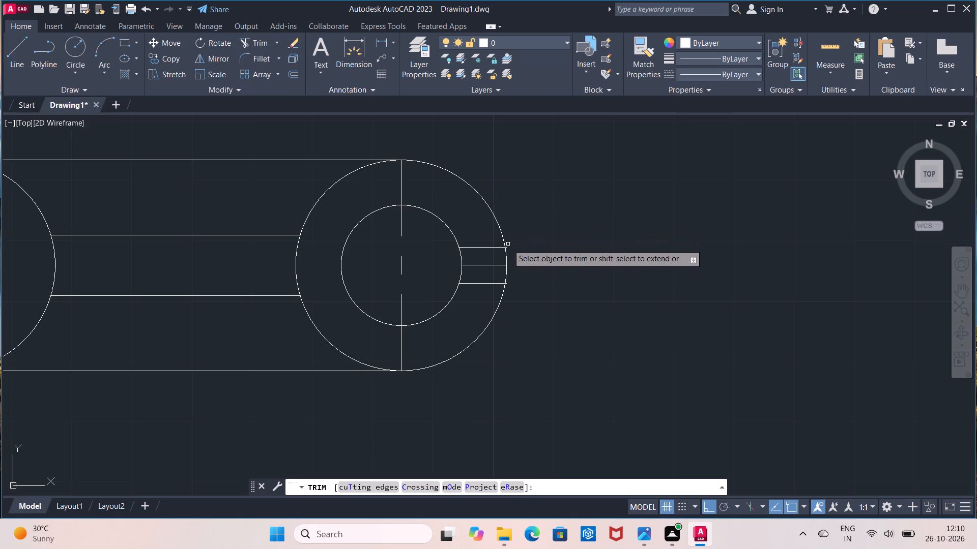
{"action": "left_click", "coordinate": [508, 246]}
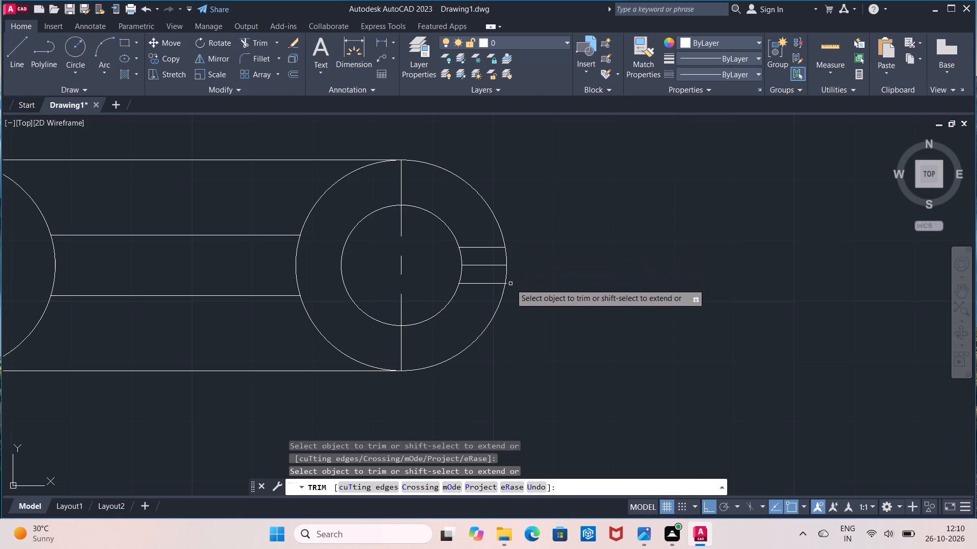
{"action": "left_click", "coordinate": [508, 285]}
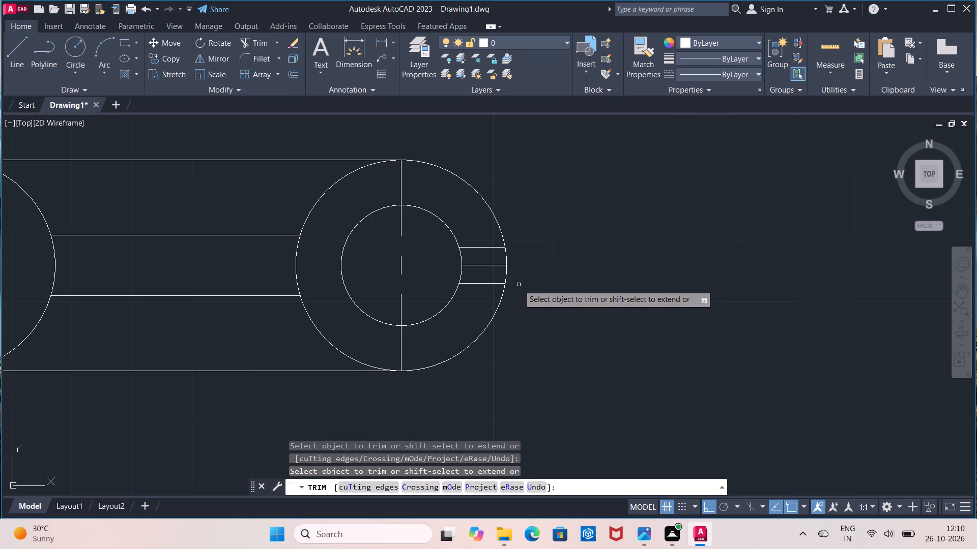
{"action": "left_click", "coordinate": [458, 275]}
{"action": "left_click", "coordinate": [462, 260]}
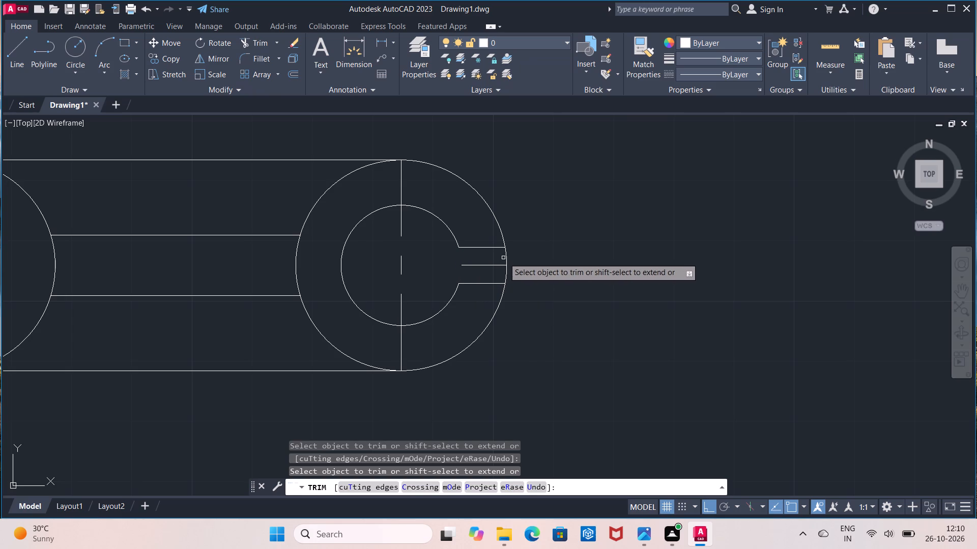
{"action": "left_click", "coordinate": [505, 257]}
{"action": "left_click", "coordinate": [507, 273]}
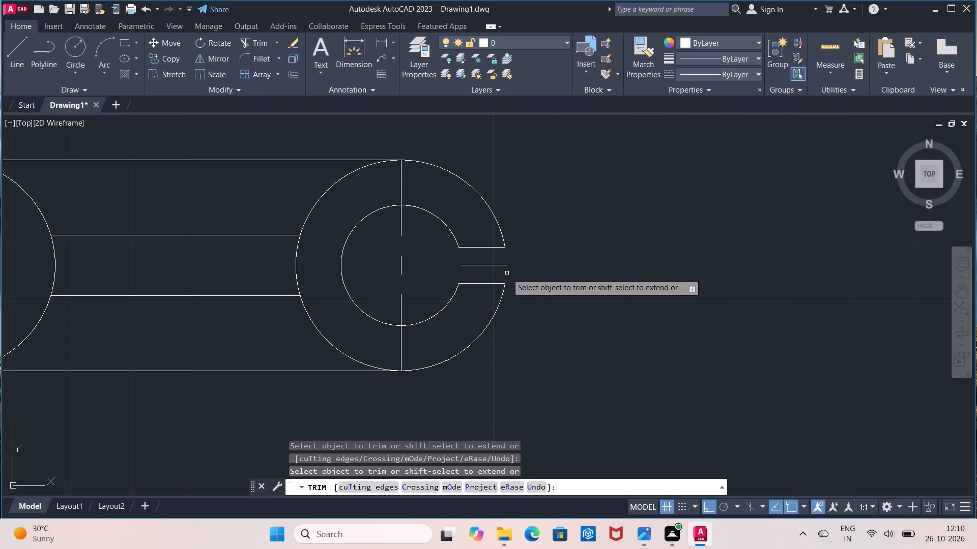
{"action": "key", "text": "Escape"}
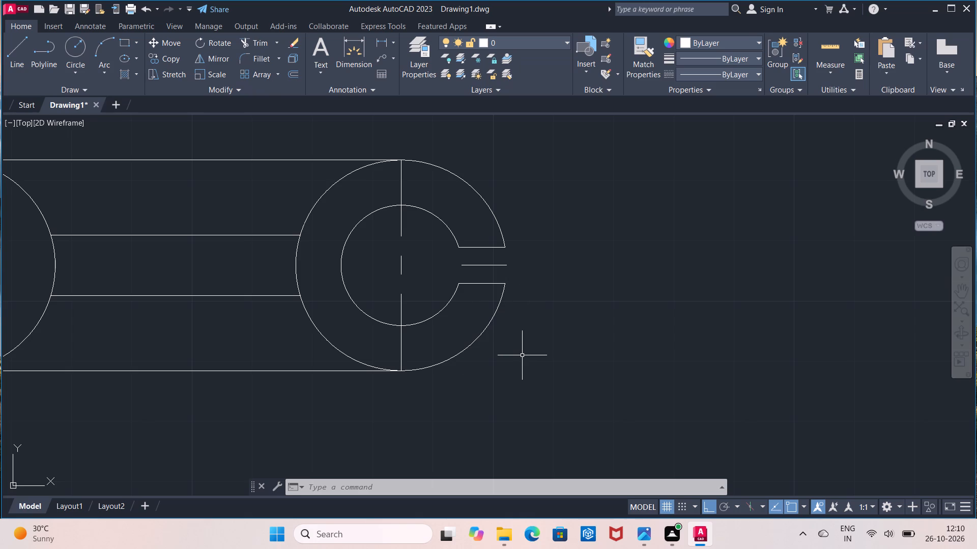
{"action": "key", "text": "Escape"}
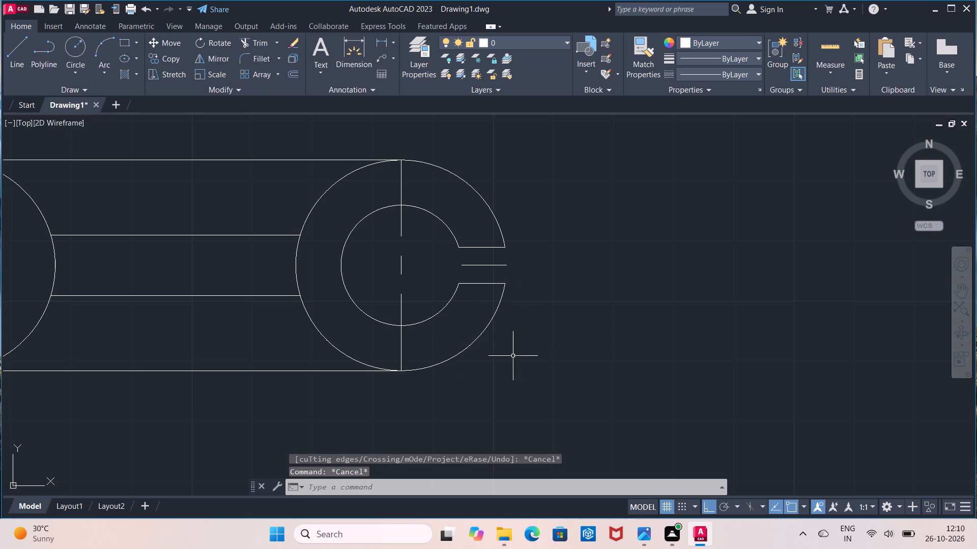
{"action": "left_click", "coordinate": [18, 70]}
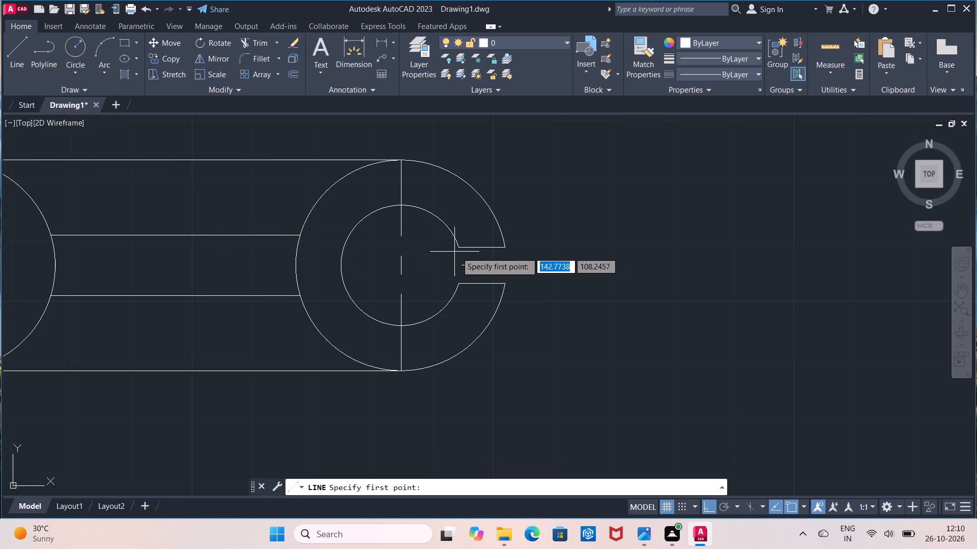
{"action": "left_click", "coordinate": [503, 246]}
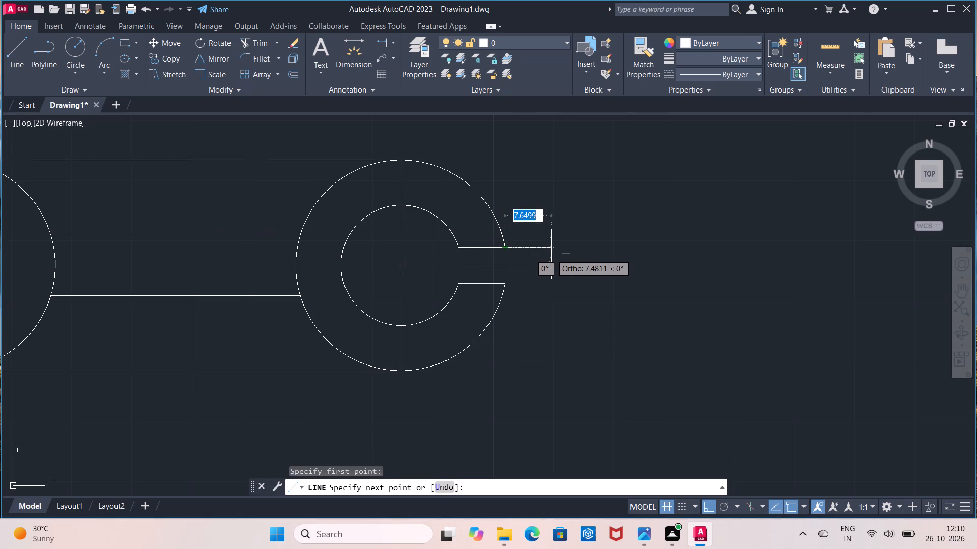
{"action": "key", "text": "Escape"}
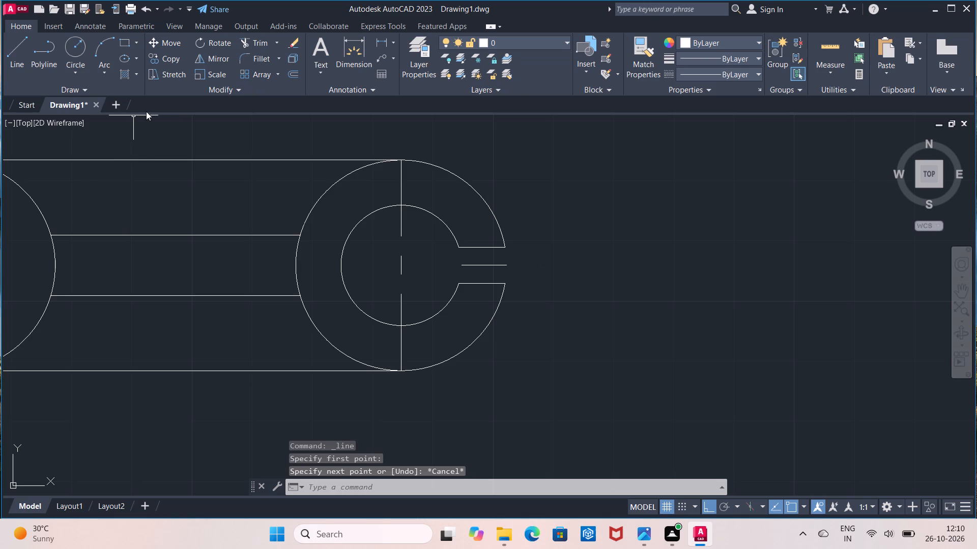
Measure the horizontal distances from the inner and outer ends of the slit's upper edge to the ring's vertical centre line.
{"action": "left_click", "coordinate": [381, 40]}
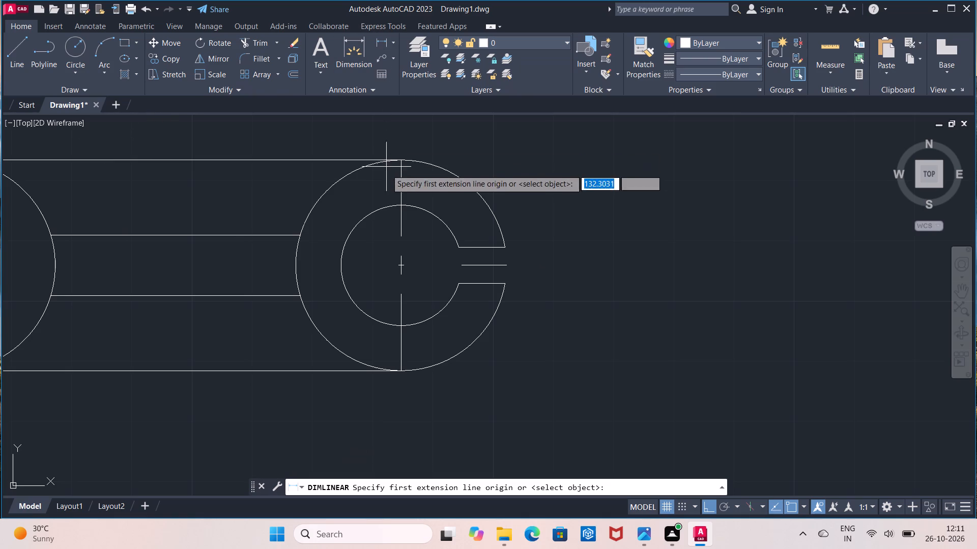
{"action": "left_click", "coordinate": [454, 249]}
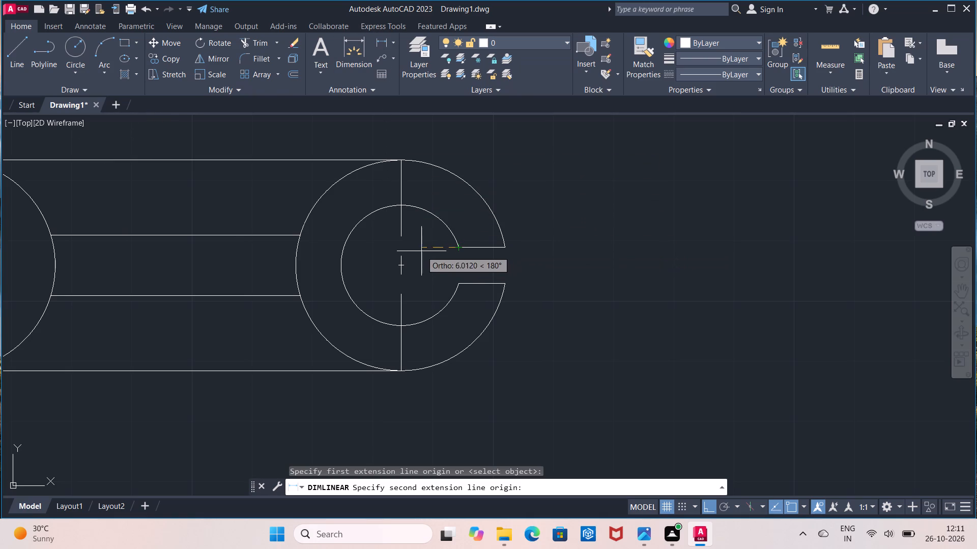
{"action": "left_click", "coordinate": [403, 246]}
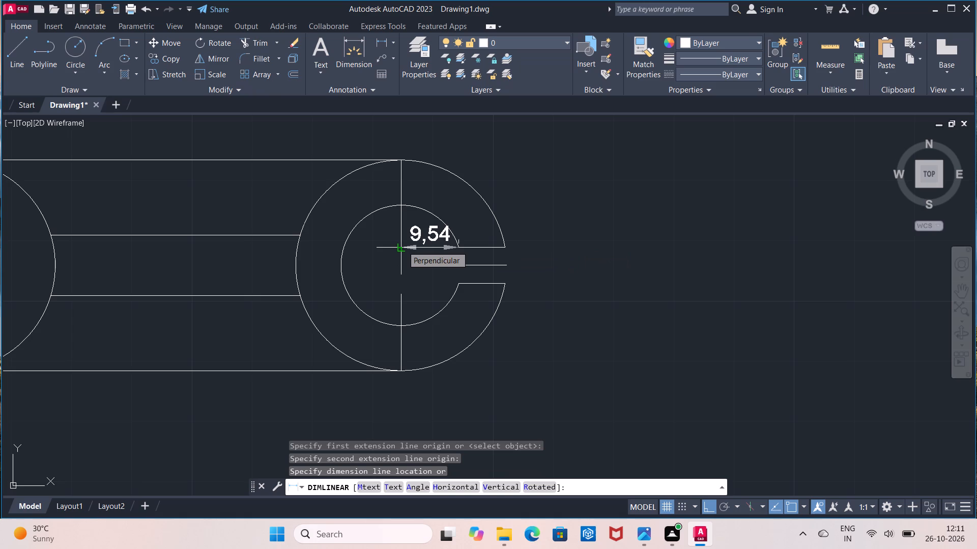
{"action": "key", "text": "Escape"}
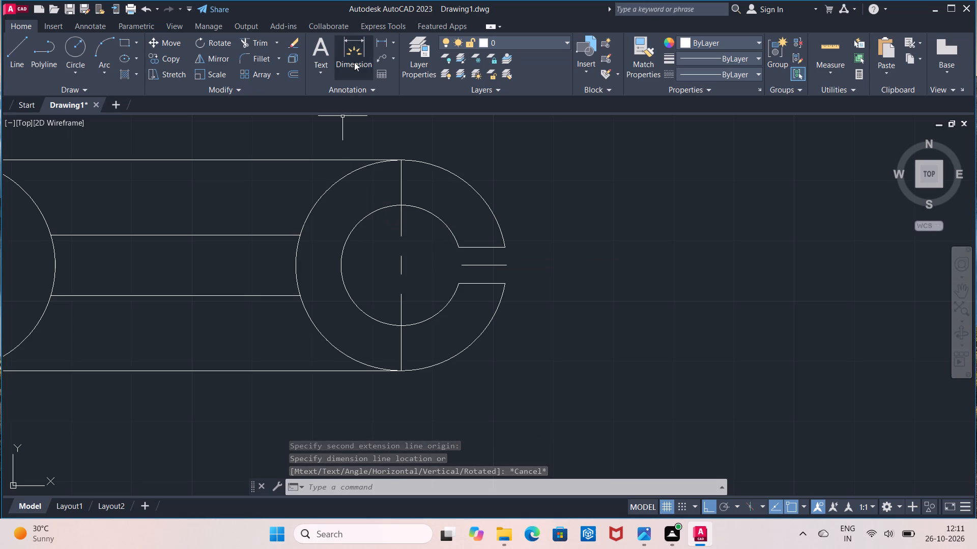
{"action": "left_click", "coordinate": [380, 42]}
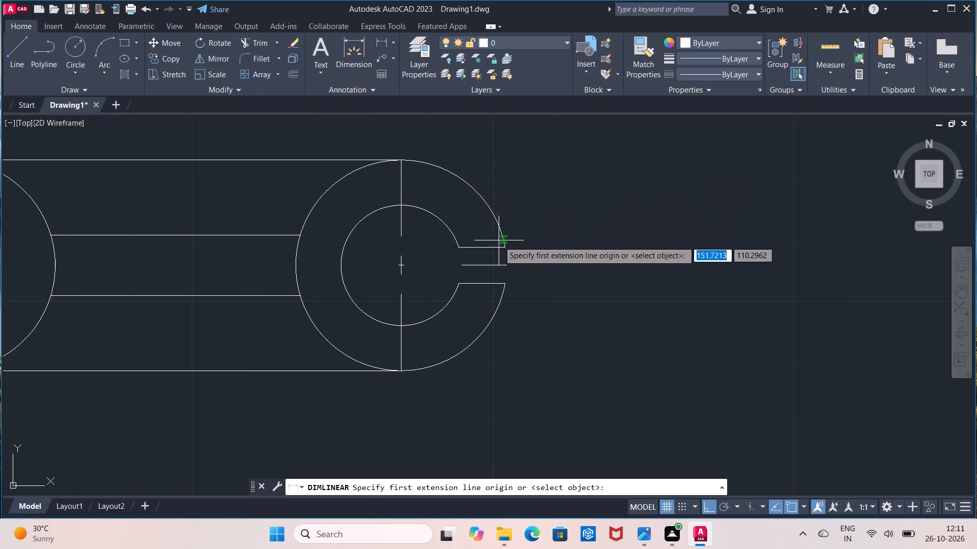
{"action": "left_click", "coordinate": [503, 245]}
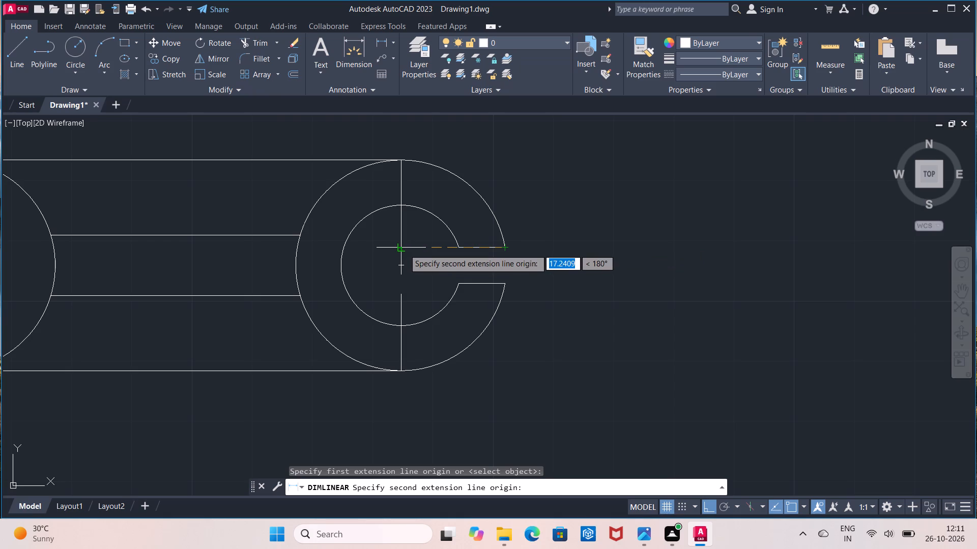
{"action": "left_click", "coordinate": [404, 249]}
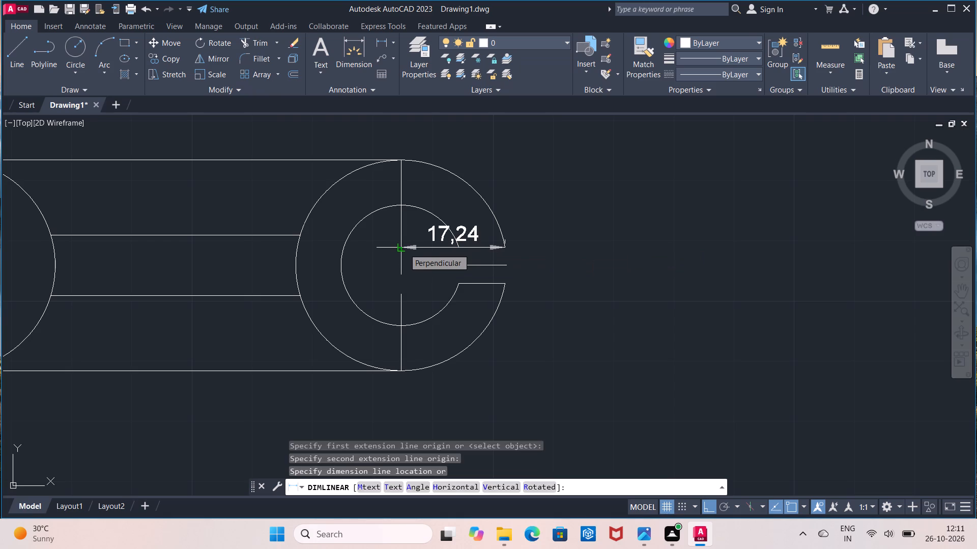
{"action": "key", "text": "Escape"}
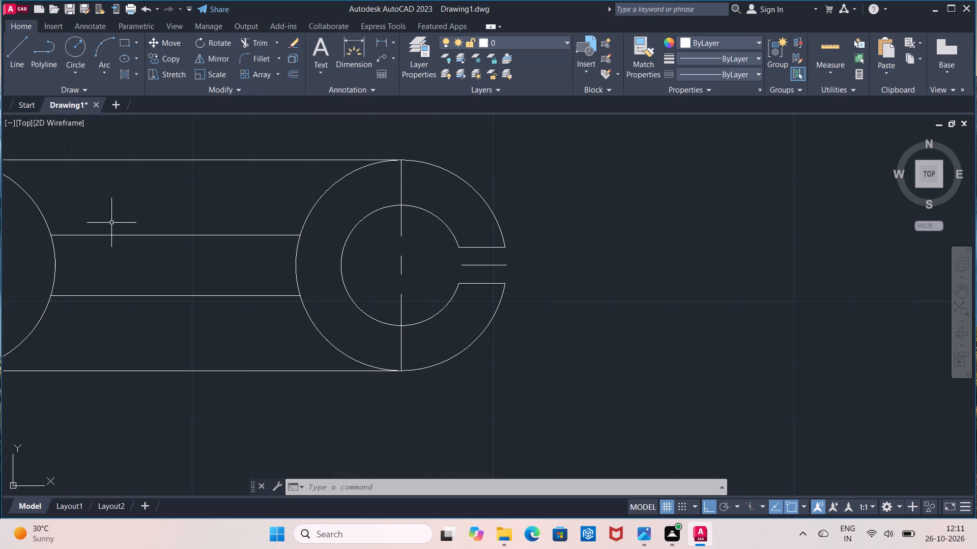
Measure the horizontal distance from the ring's centre to the outer end of the slit's middle line.
{"action": "left_click", "coordinate": [382, 45]}
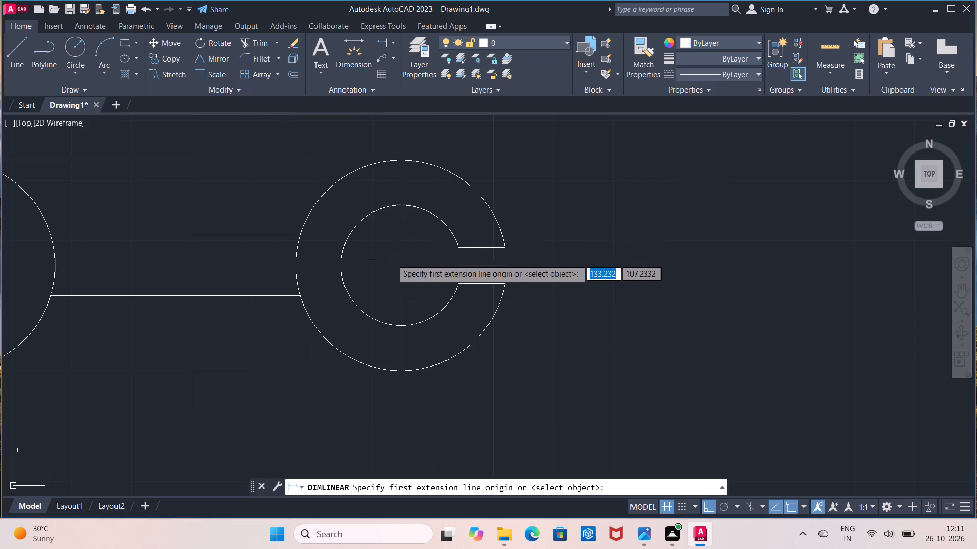
{"action": "left_click", "coordinate": [401, 263]}
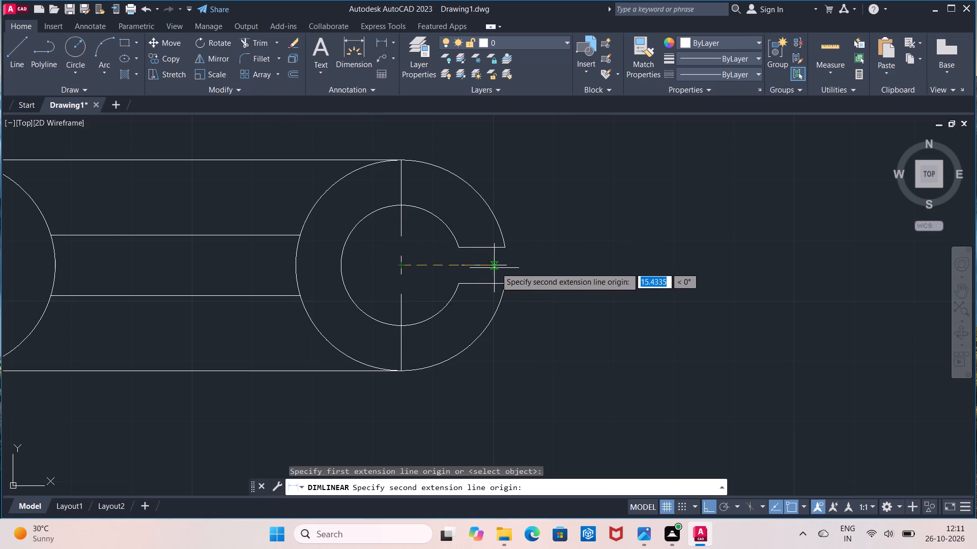
{"action": "left_click", "coordinate": [506, 267]}
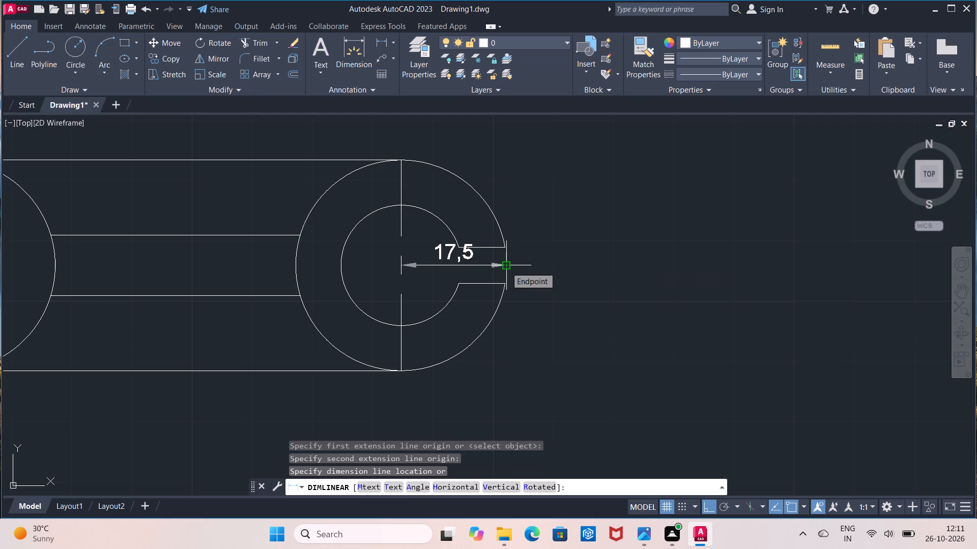
{"action": "key", "text": "Escape"}
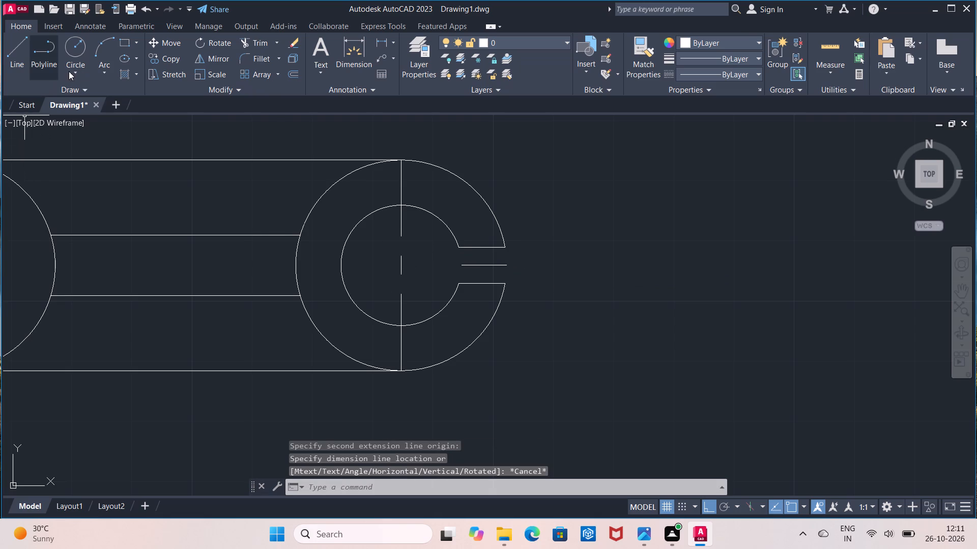
Draw a 17.5 long horizontal line outward from the outer end of the slit's middle line.
{"action": "left_click", "coordinate": [27, 66]}
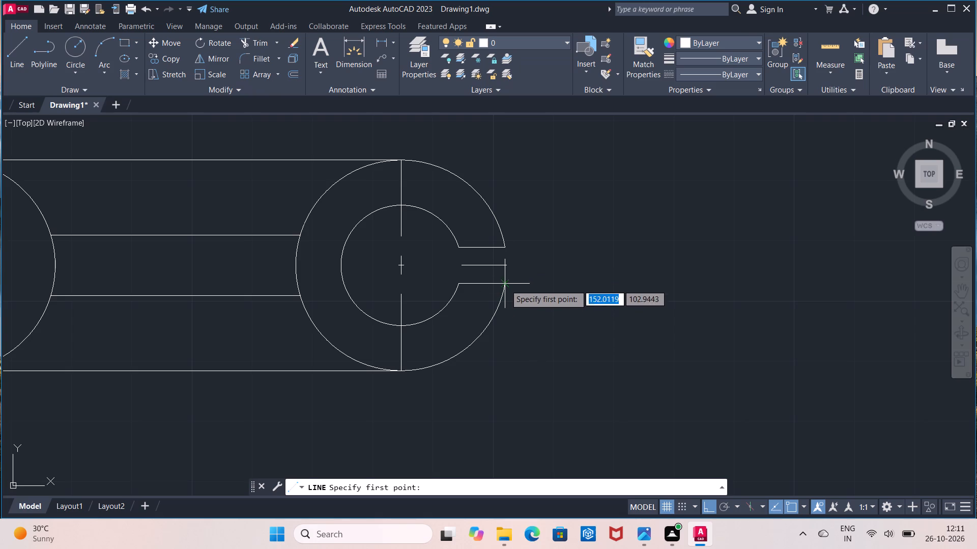
{"action": "left_click", "coordinate": [506, 267]}
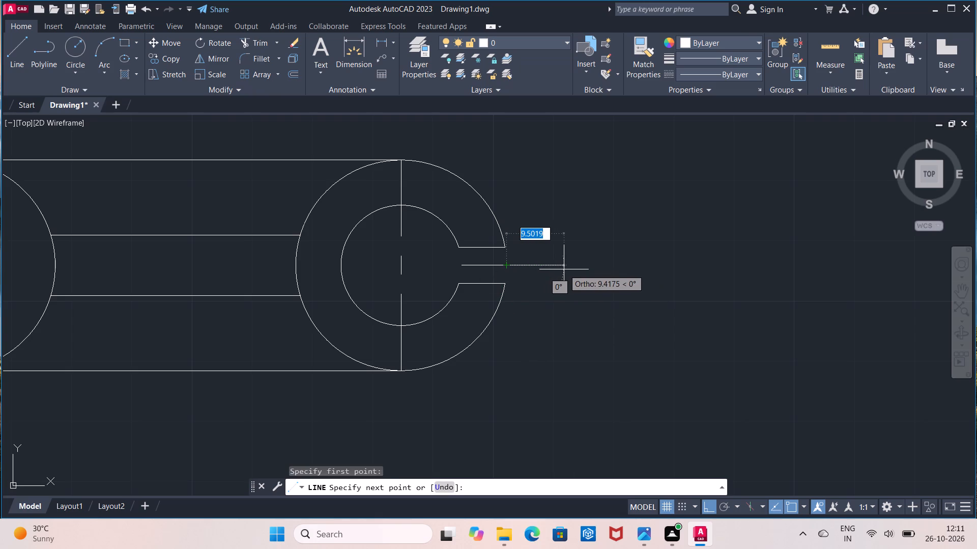
{"action": "type", "text": "17.5"}
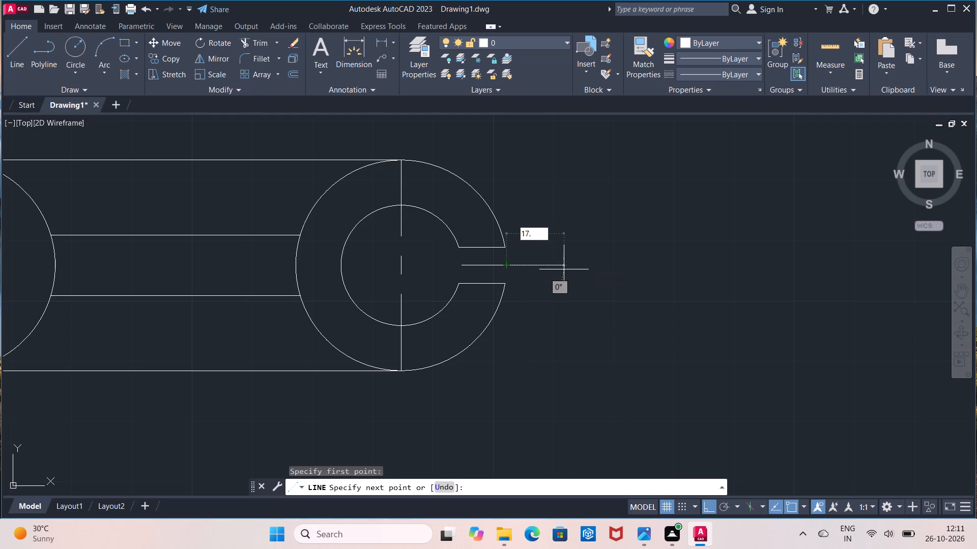
{"action": "key", "text": "Return"}
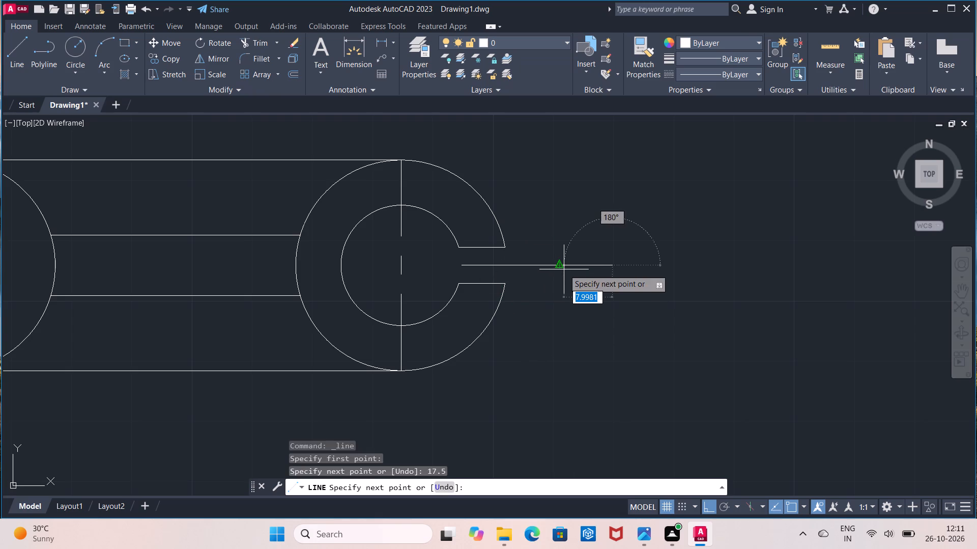
{"action": "key", "text": "Escape"}
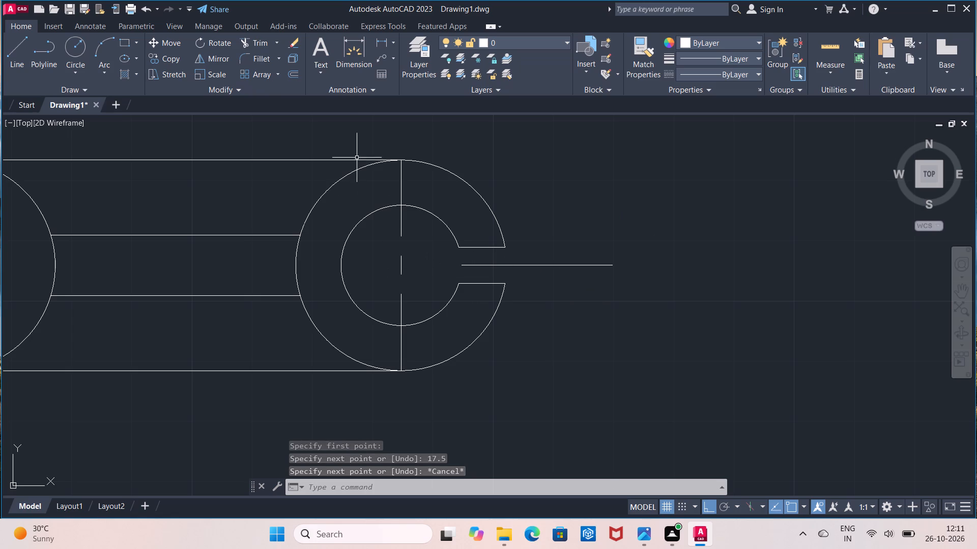
Offset the new horizontal line outside the ring by 3 to both sides, once above and once below.
{"action": "left_click", "coordinate": [296, 78]}
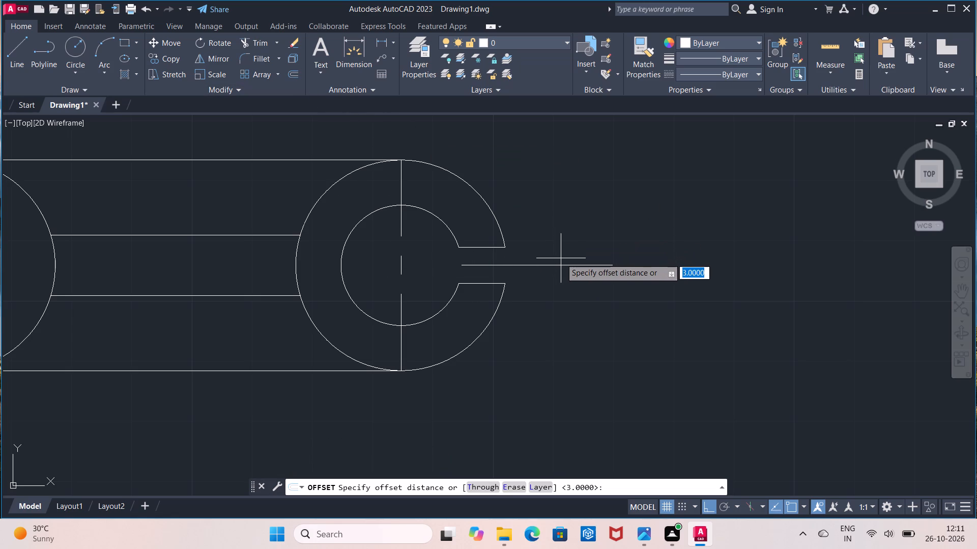
{"action": "left_click", "coordinate": [566, 266]}
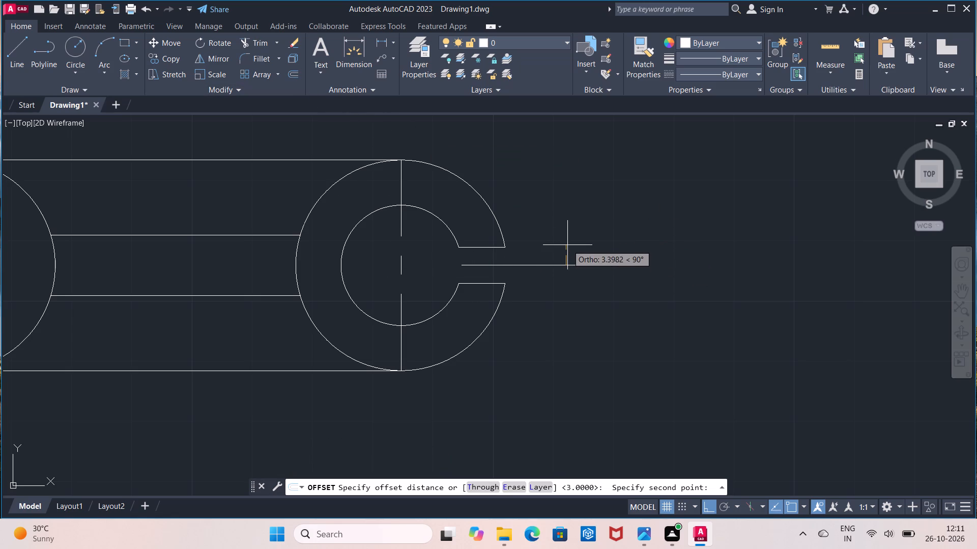
{"action": "key", "text": "3"}
{"action": "key", "text": "Return"}
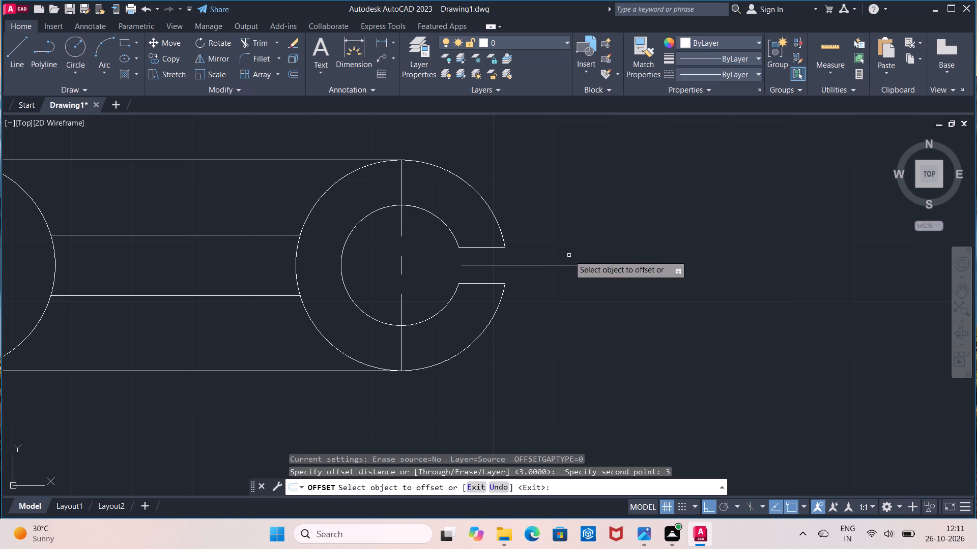
{"action": "left_click", "coordinate": [570, 266]}
{"action": "left_click", "coordinate": [570, 251]}
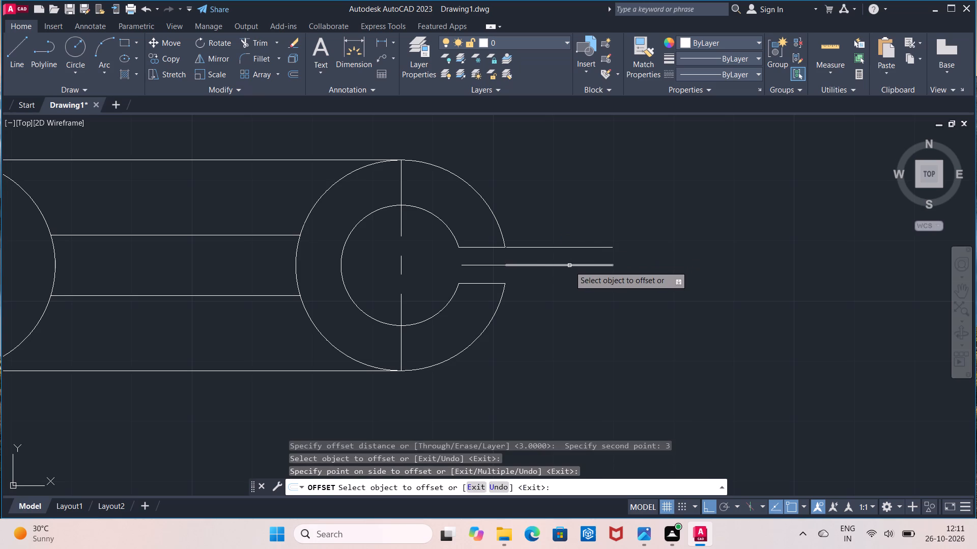
{"action": "left_click", "coordinate": [569, 266]}
{"action": "left_click", "coordinate": [569, 272]}
{"action": "key", "text": "Escape"}
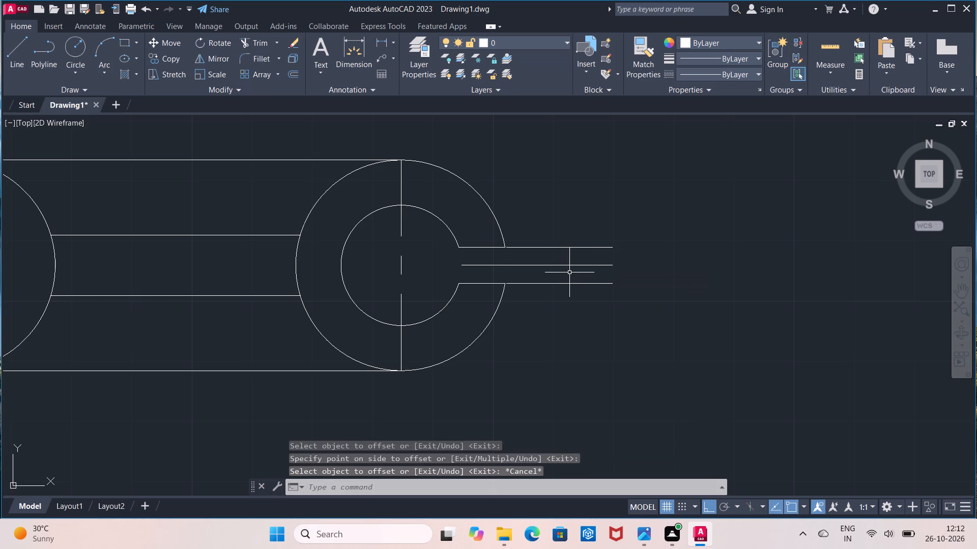
{"action": "key", "text": "Escape"}
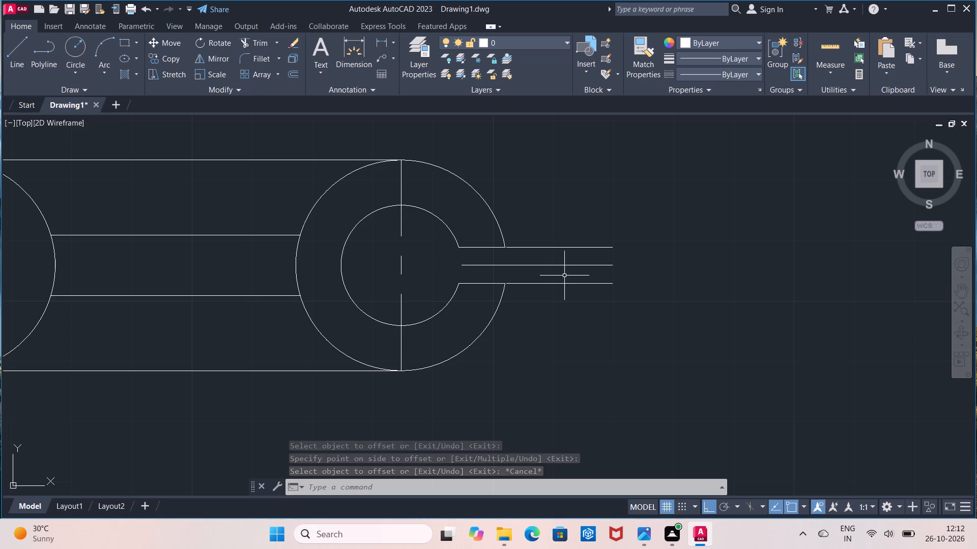
From the upper offset line's outer end, draw a line 10 upward and a horizontal line about 27 long back past the outer circle.
{"action": "left_click", "coordinate": [25, 75]}
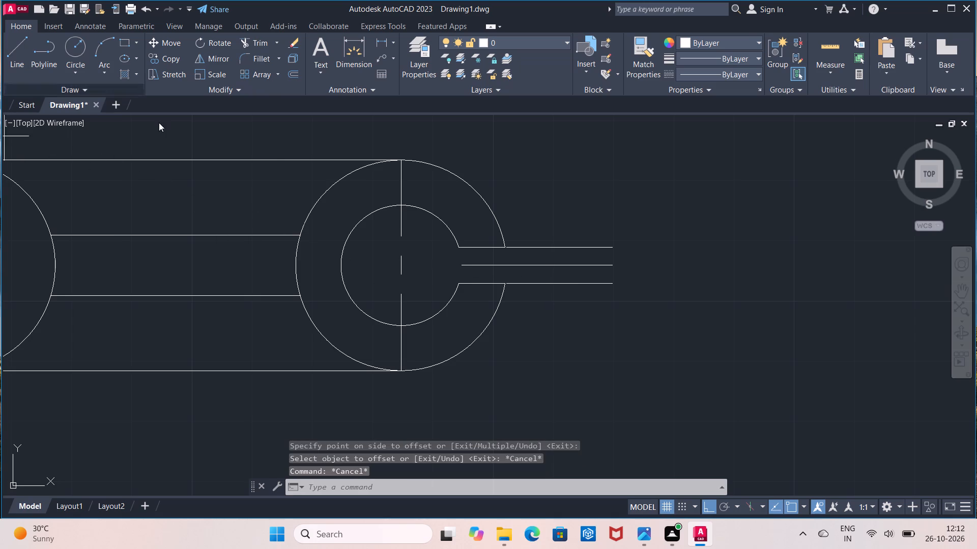
{"action": "left_click", "coordinate": [614, 248]}
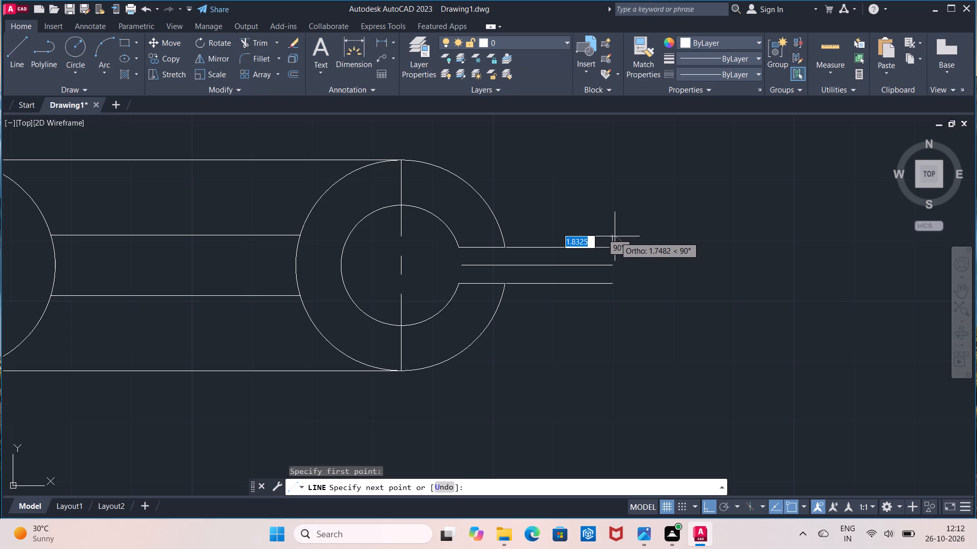
{"action": "key", "text": "1"}
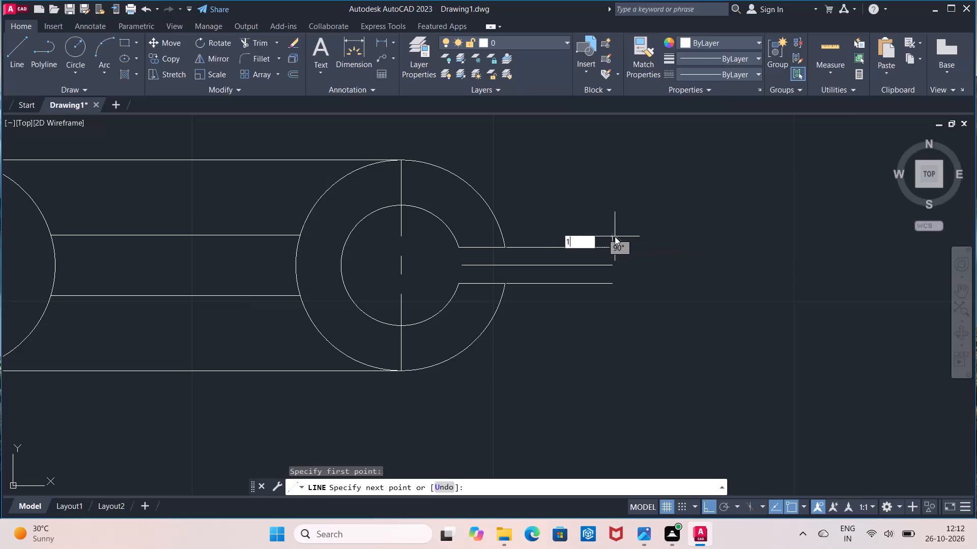
{"action": "key", "text": "0"}
{"action": "key", "text": "Return"}
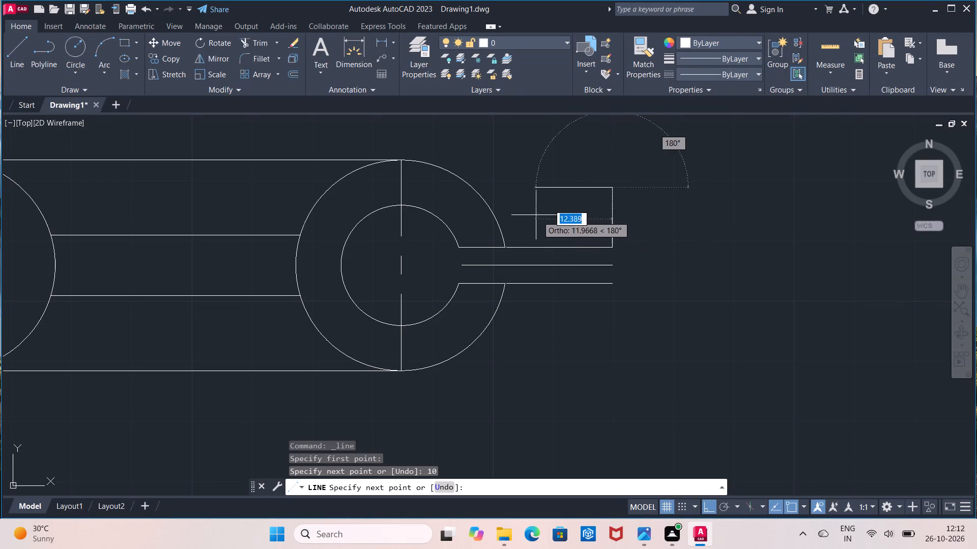
{"action": "left_click", "coordinate": [450, 198]}
{"action": "key", "text": "Escape"}
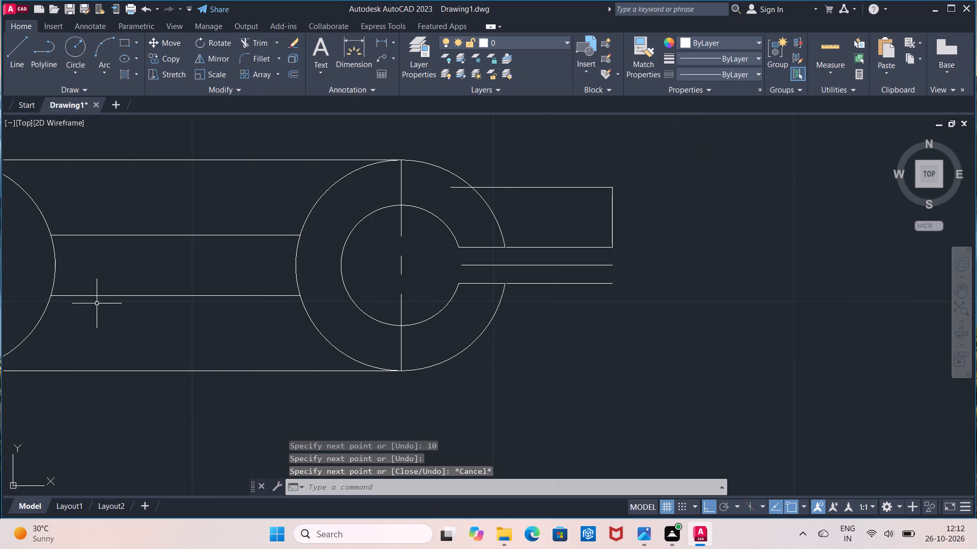
Trim the part of the upper lug's top line that lies inside the outer circle.
{"action": "left_click", "coordinate": [243, 43]}
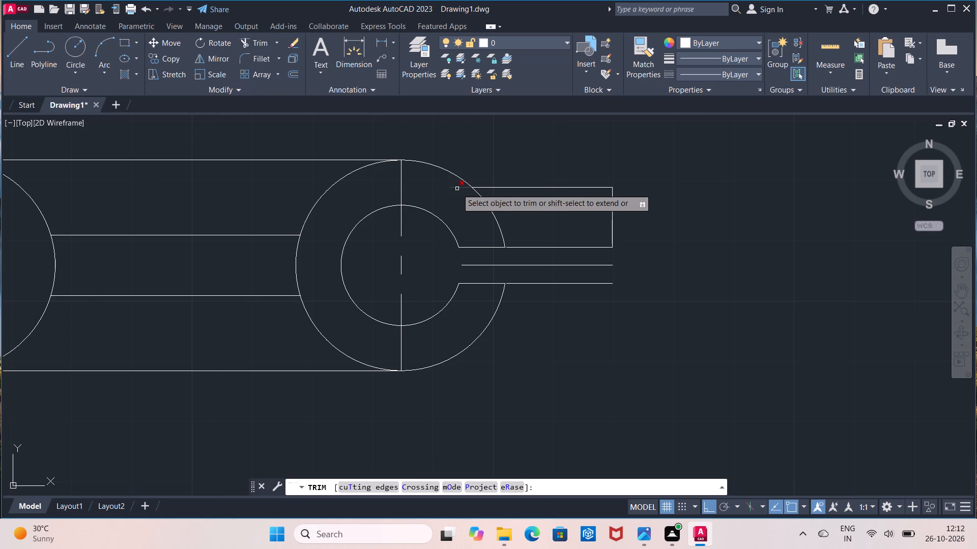
{"action": "left_click", "coordinate": [457, 189]}
{"action": "key", "text": "Escape"}
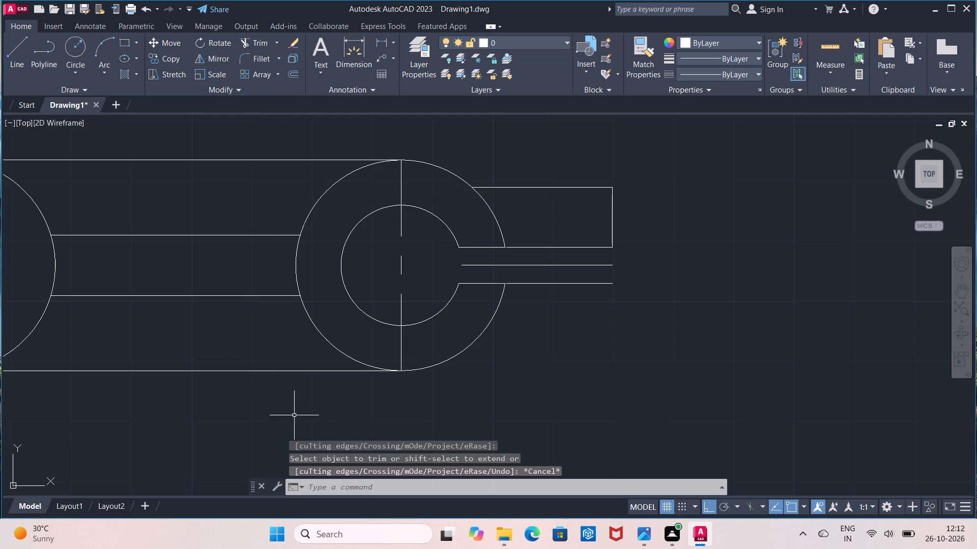
From the lower offset line's outer end, draw a line 10 downward and a horizontal line about 27 long back past the outer circle.
{"action": "left_click", "coordinate": [17, 67]}
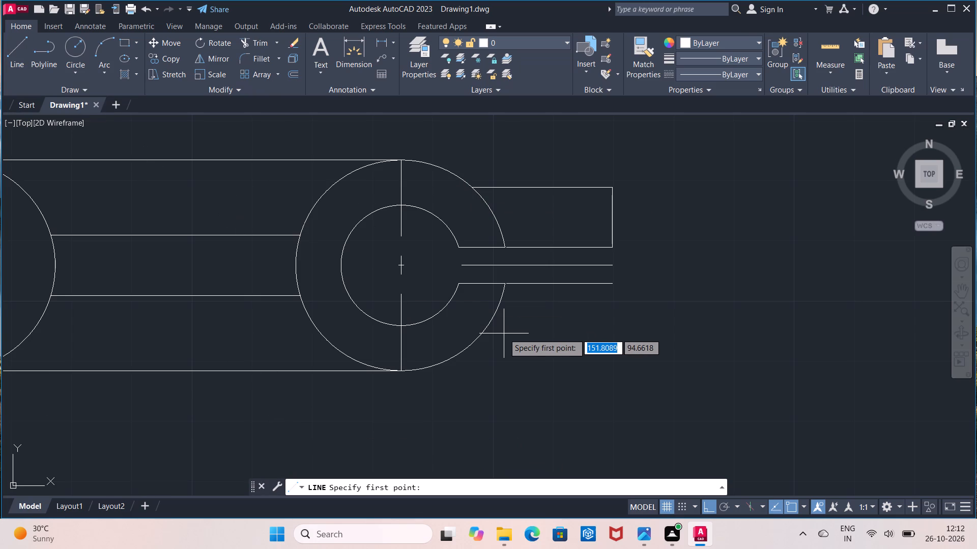
{"action": "left_click", "coordinate": [613, 287]}
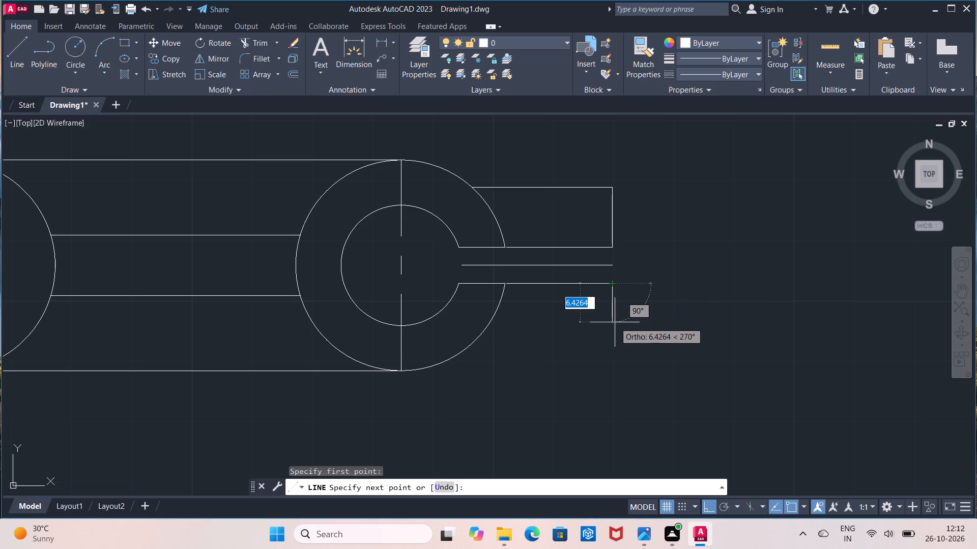
{"action": "key", "text": "1"}
{"action": "key", "text": "0"}
{"action": "key", "text": "Return"}
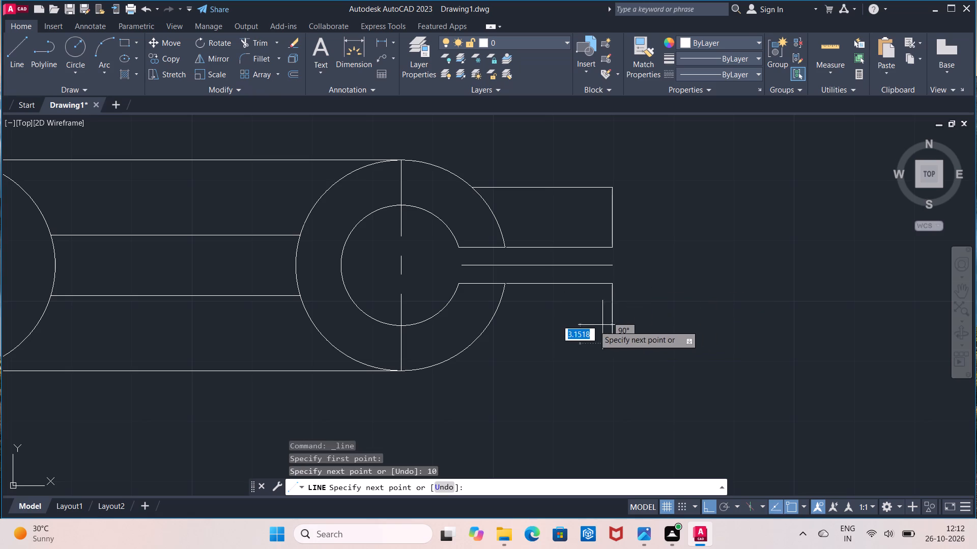
{"action": "left_click", "coordinate": [451, 334]}
{"action": "key", "text": "Escape"}
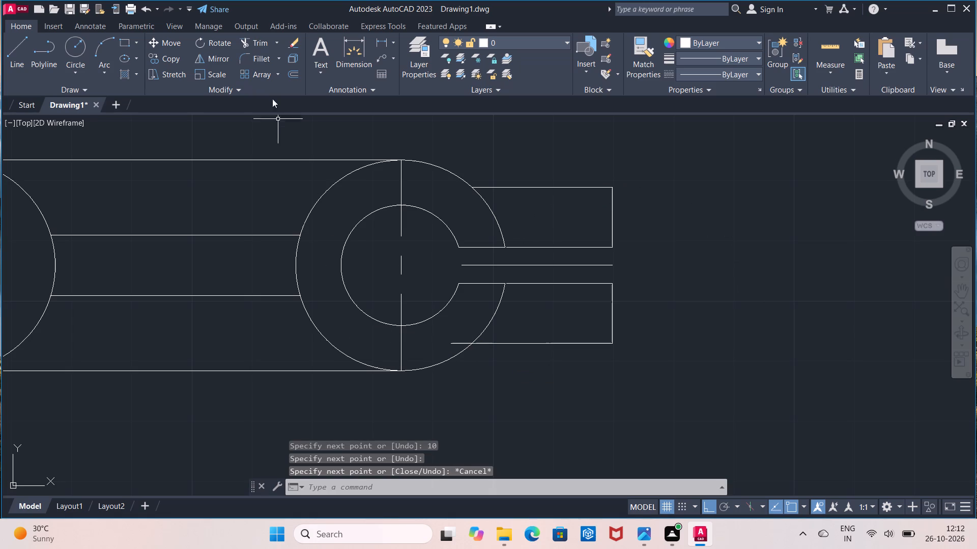
Trim the part of the lower lug's bottom line that lies inside the outer circle.
{"action": "left_click", "coordinate": [267, 49]}
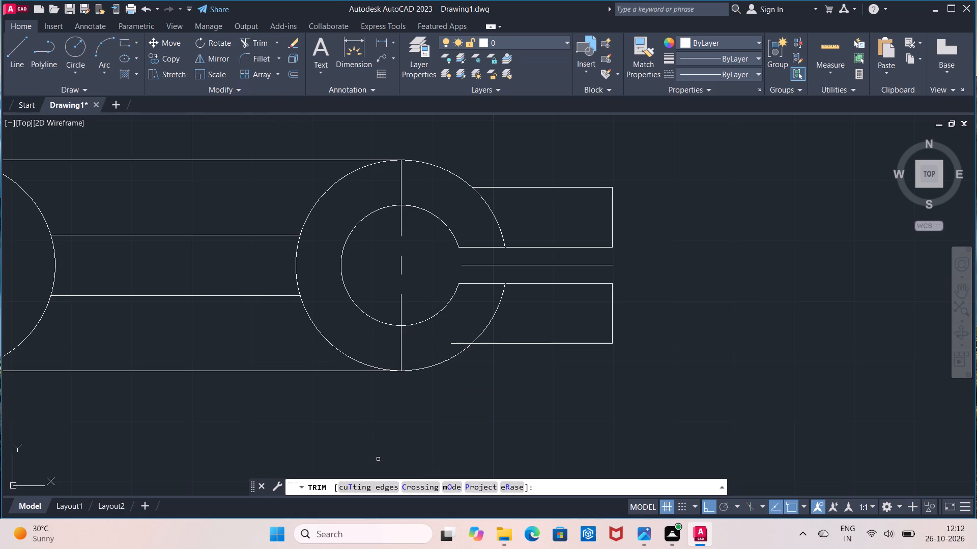
{"action": "left_click", "coordinate": [453, 343]}
{"action": "key", "text": "Escape"}
Measure the horizontal distance from the ring's centre to the outer end of the upper lug.
{"action": "scroll", "coordinate": [453, 343], "scroll_direction": "down", "scroll_amount": 1}
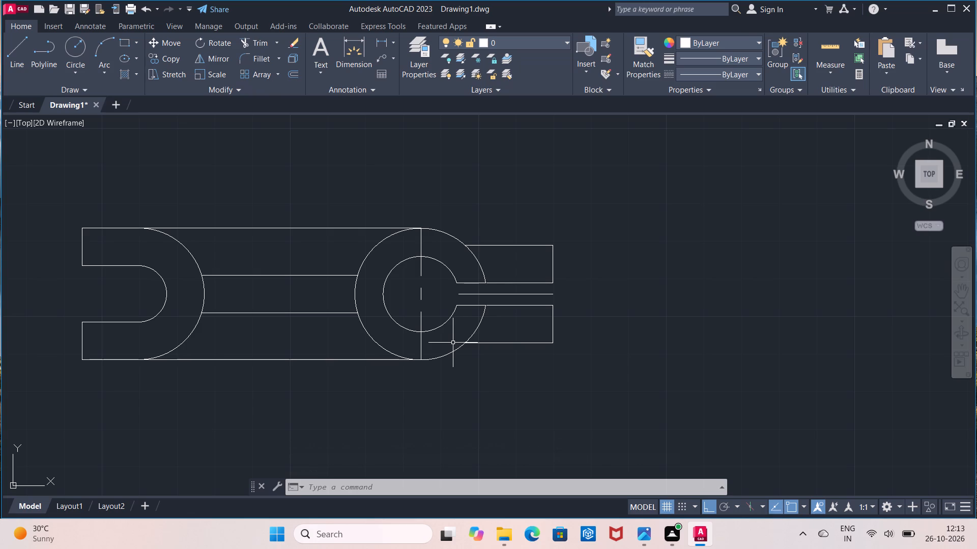
{"action": "left_click", "coordinate": [381, 44]}
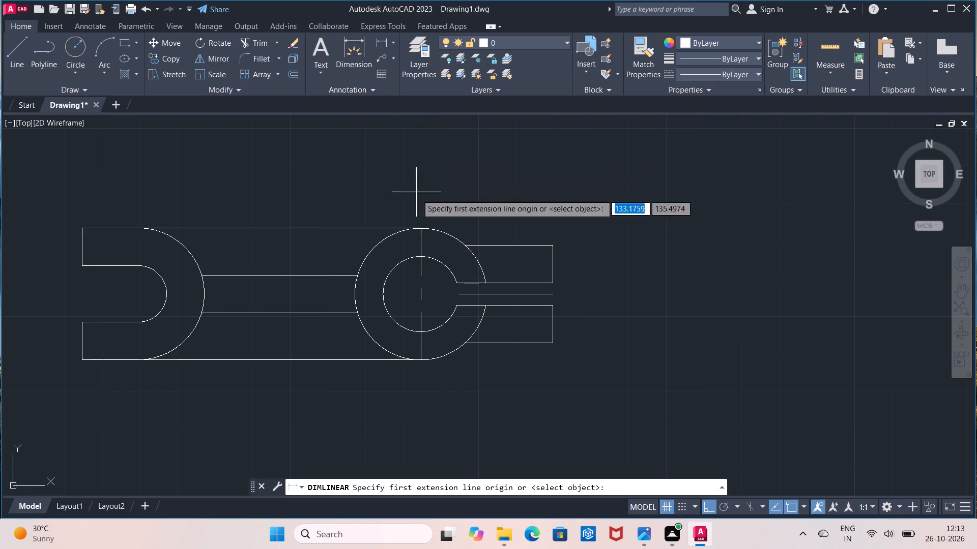
{"action": "left_click", "coordinate": [422, 297]}
{"action": "left_click", "coordinate": [551, 247]}
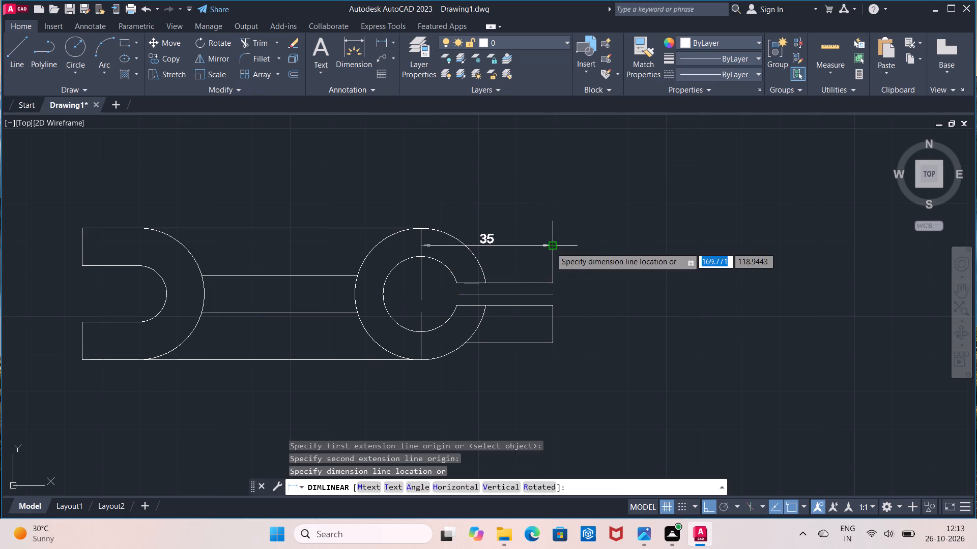
{"action": "key", "text": "Escape"}
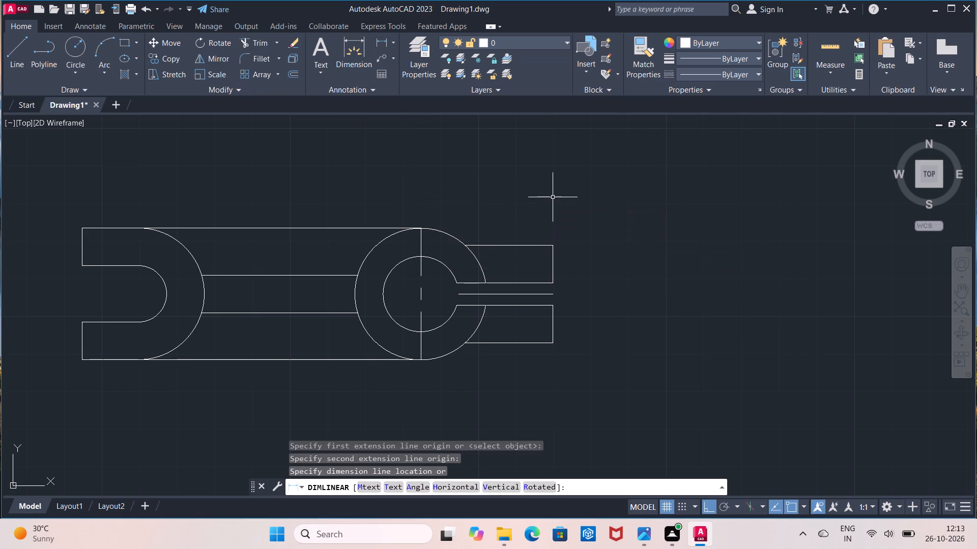
Draw a vertical line 20 long downward, starting about 49 directly below the slotted end's lower outer corner.
{"action": "scroll", "coordinate": [533, 259], "scroll_direction": "down", "scroll_amount": 2}
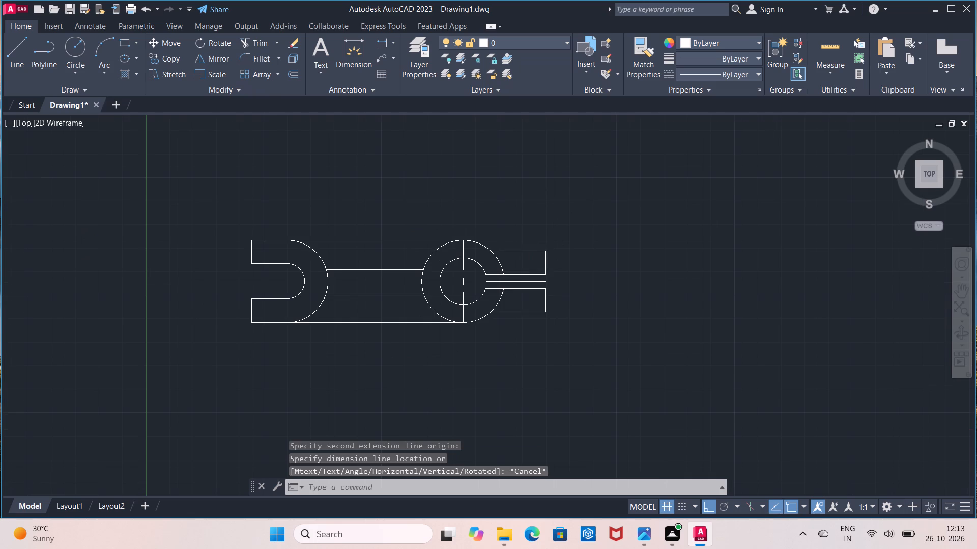
{"action": "middle_click_drag", "start_coordinate": [478, 352], "coordinate": [507, 286]}
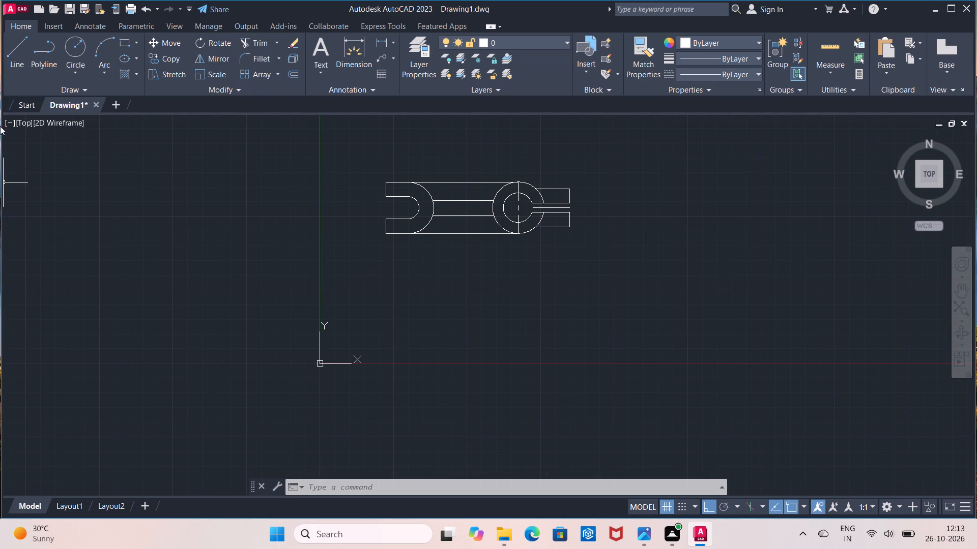
{"action": "left_click", "coordinate": [24, 50]}
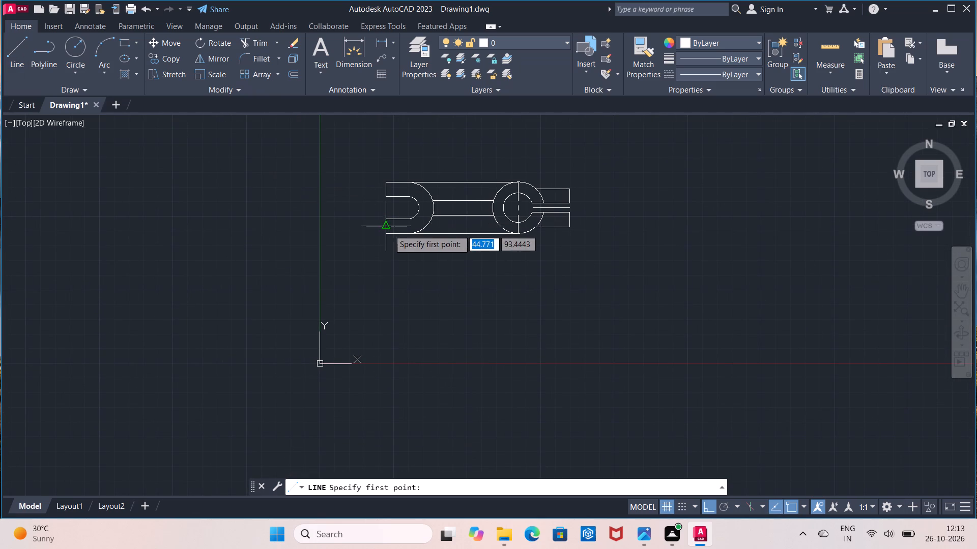
{"action": "left_click", "coordinate": [386, 306]}
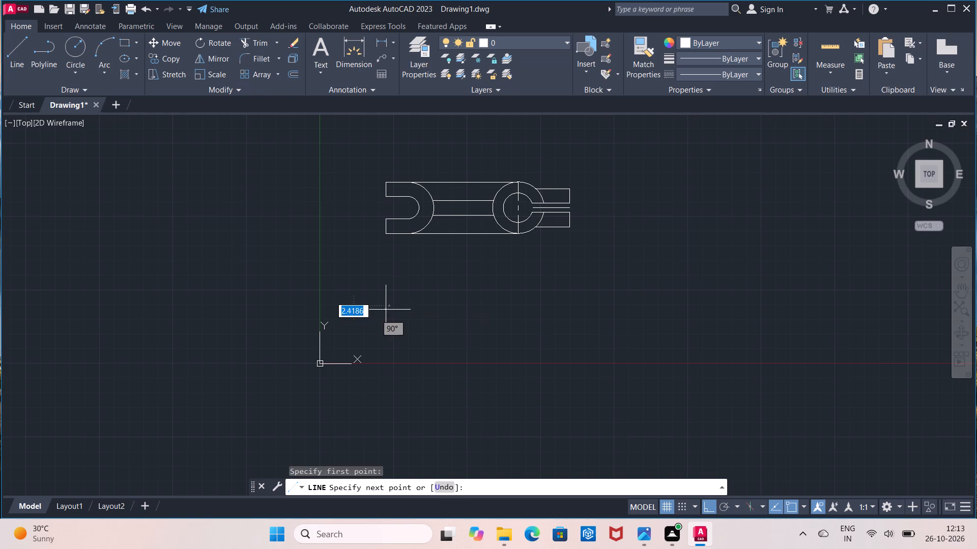
{"action": "type", "text": "20"}
{"action": "key", "text": "Return"}
{"action": "key", "text": "Escape"}
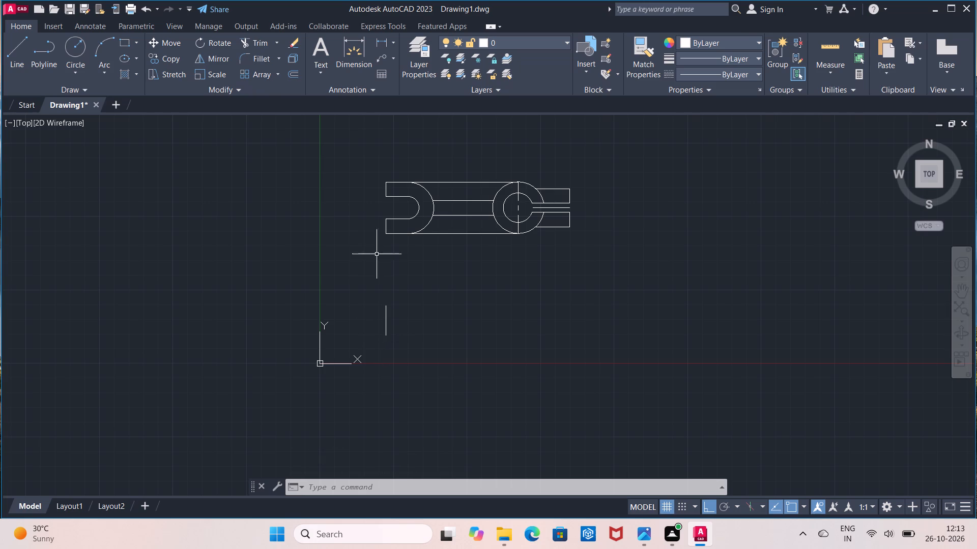
Measure the horizontal distance from the slotted end's open edge to the crest of its outer arc.
{"action": "scroll", "coordinate": [385, 230], "scroll_direction": "up", "scroll_amount": 1}
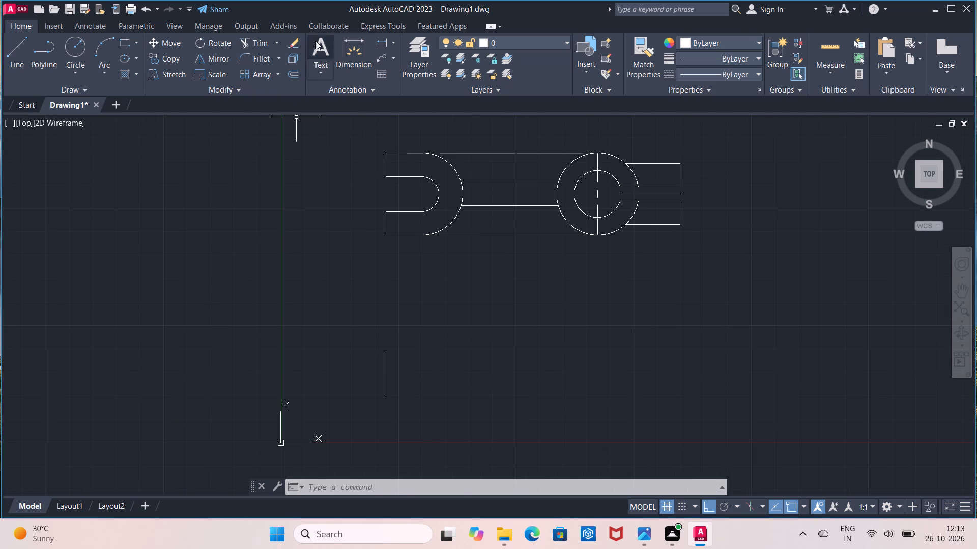
{"action": "left_click", "coordinate": [376, 40]}
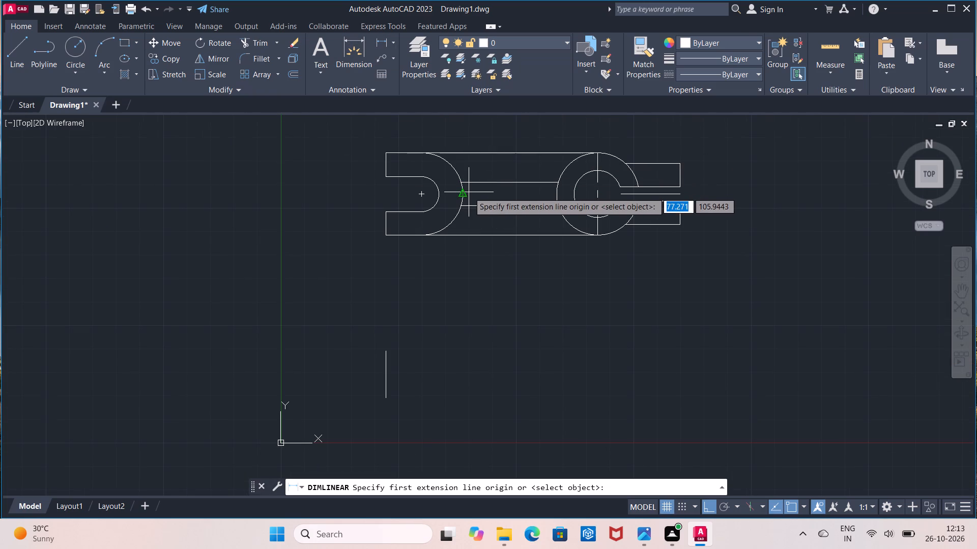
{"action": "left_click", "coordinate": [465, 194]}
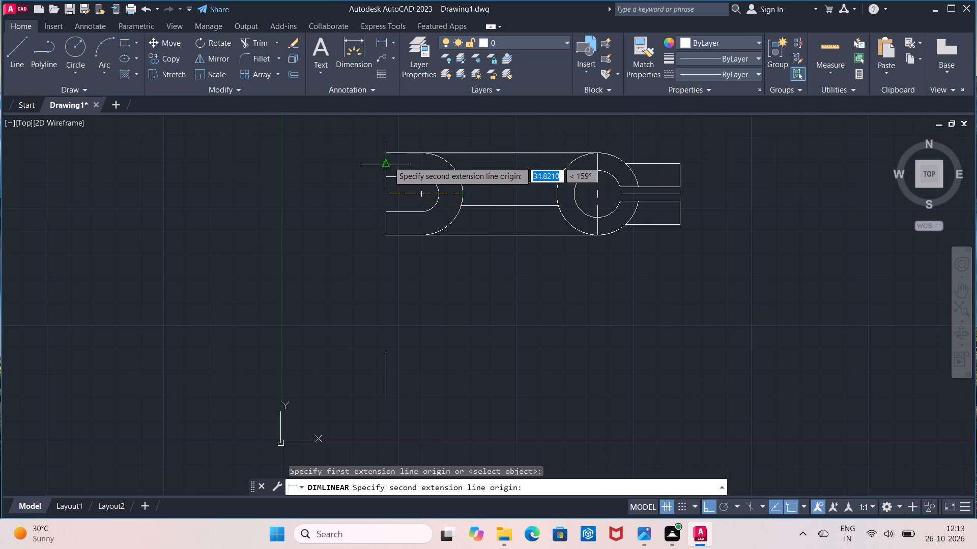
{"action": "left_click", "coordinate": [386, 155]}
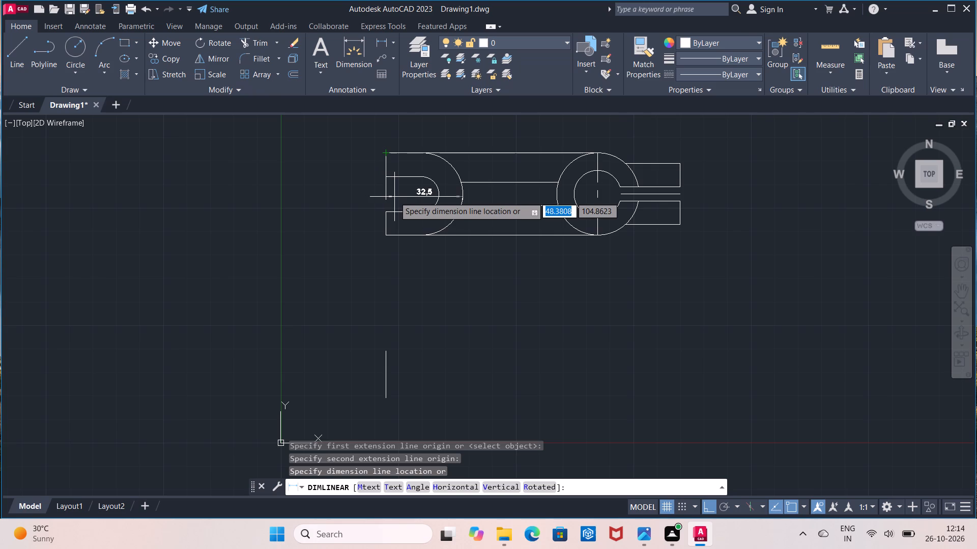
{"action": "key", "text": "Escape"}
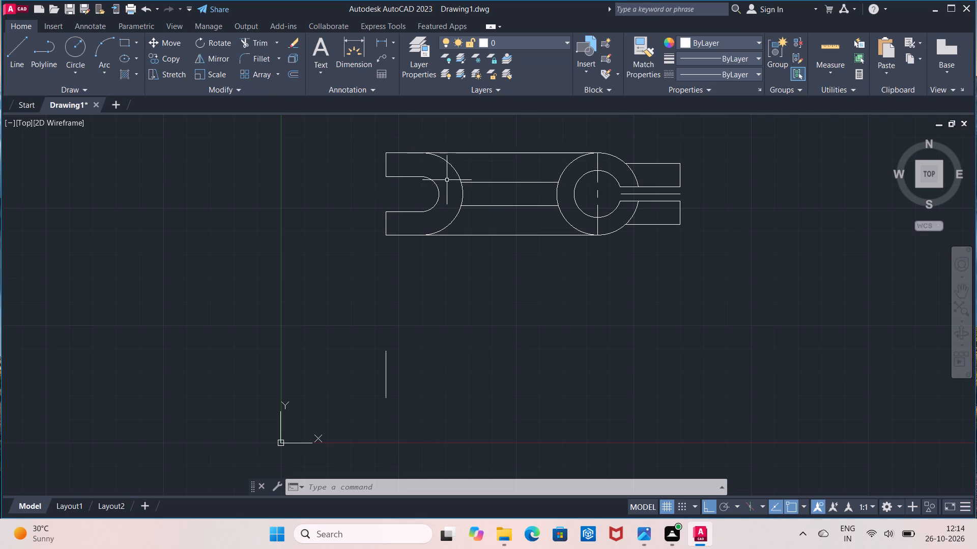
{"action": "scroll", "coordinate": [451, 178], "scroll_direction": "up", "scroll_amount": 1}
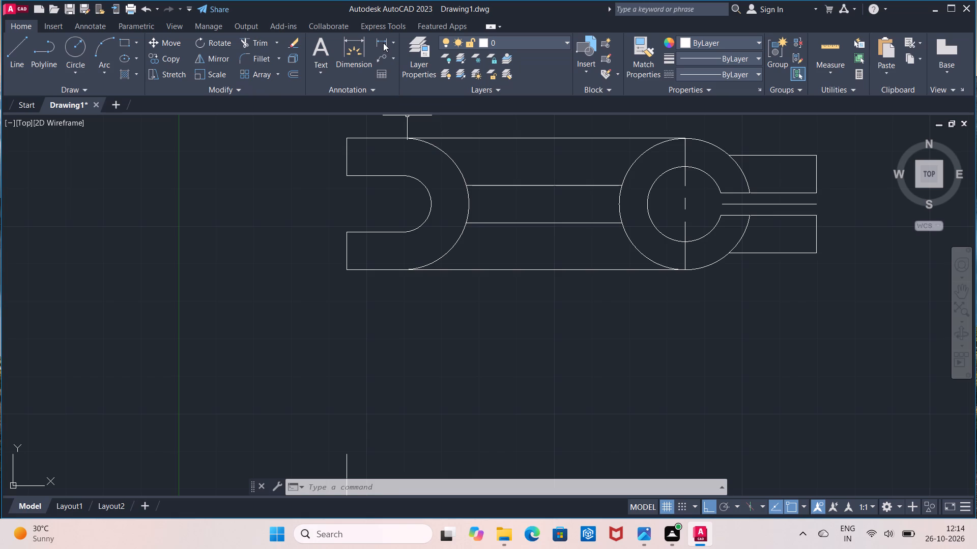
{"action": "left_click", "coordinate": [383, 43]}
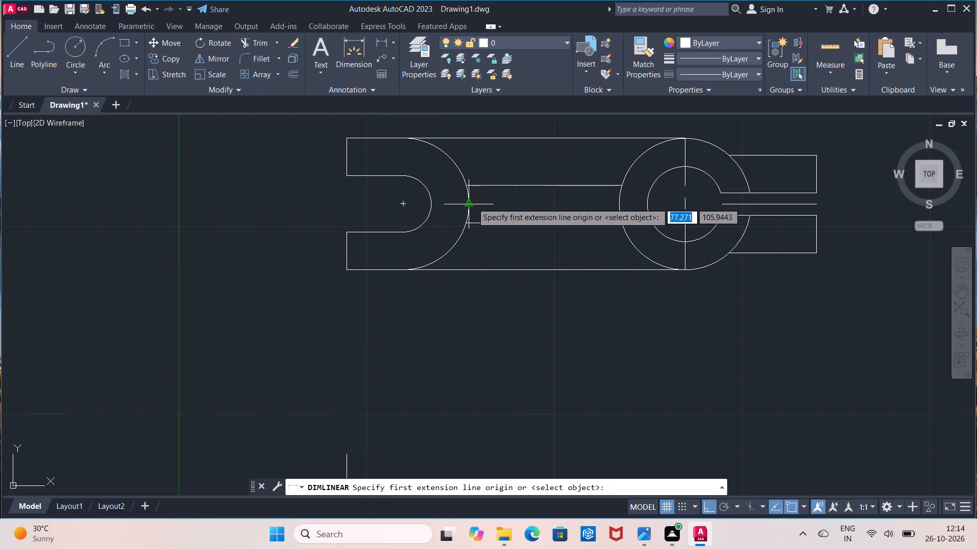
{"action": "left_click", "coordinate": [472, 203]}
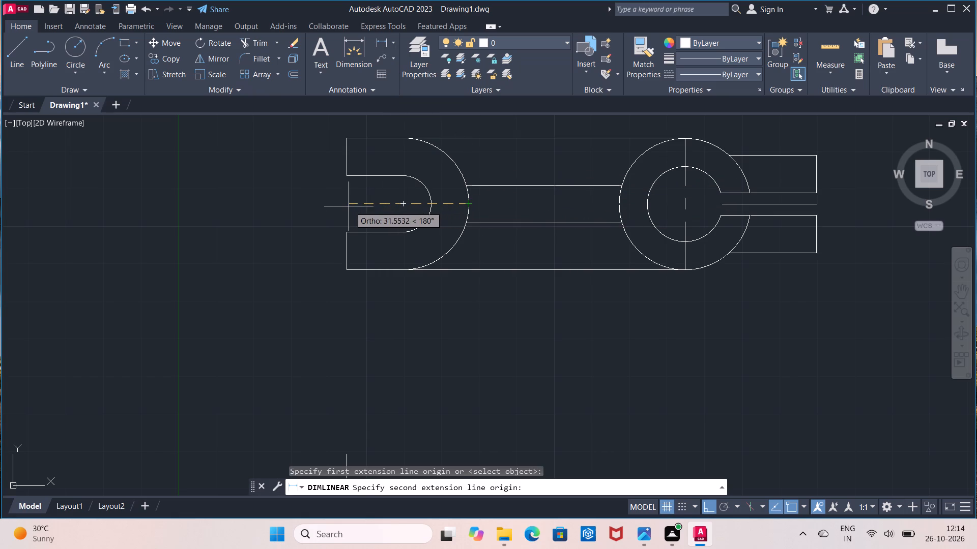
{"action": "left_click", "coordinate": [347, 175]}
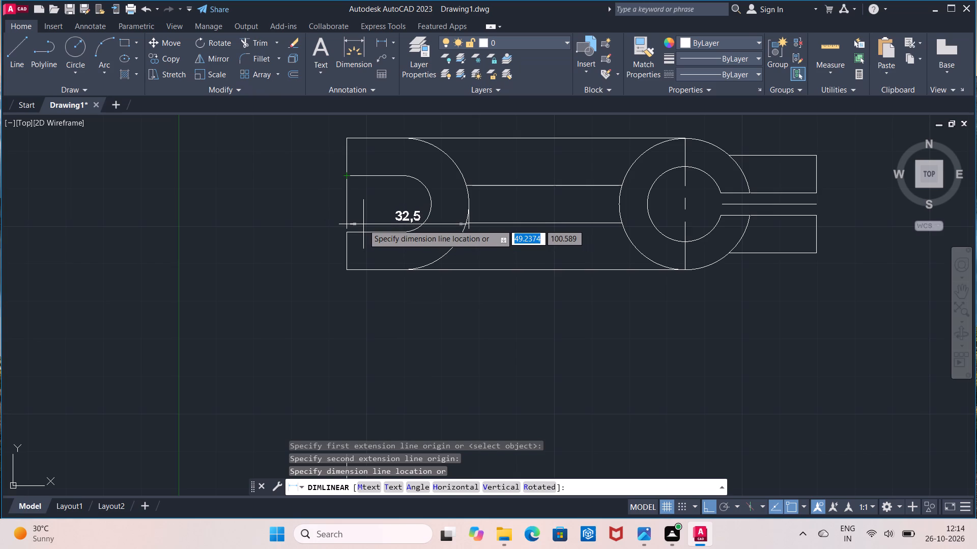
{"action": "key", "text": "Escape"}
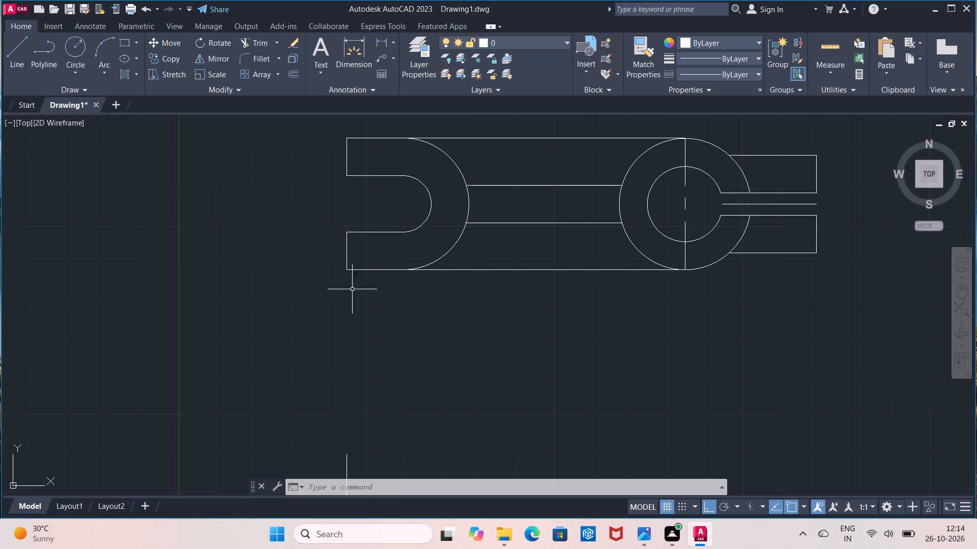
From the top end of the new vertical line, draw a horizontal line 32.5 long toward the ring side.
{"action": "scroll", "coordinate": [386, 345], "scroll_direction": "down", "scroll_amount": 1}
{"action": "middle_click_drag", "start_coordinate": [386, 345], "coordinate": [388, 282]}
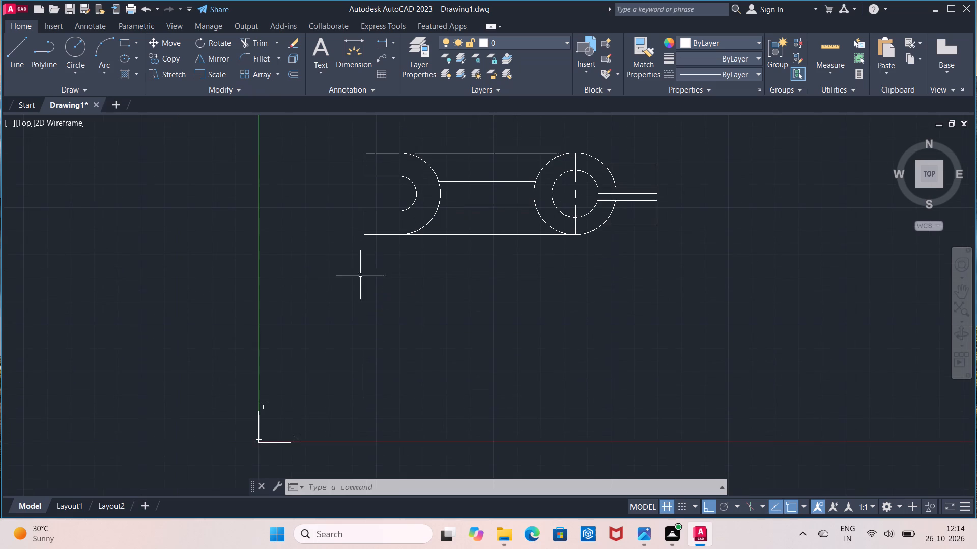
{"action": "left_click", "coordinate": [7, 52]}
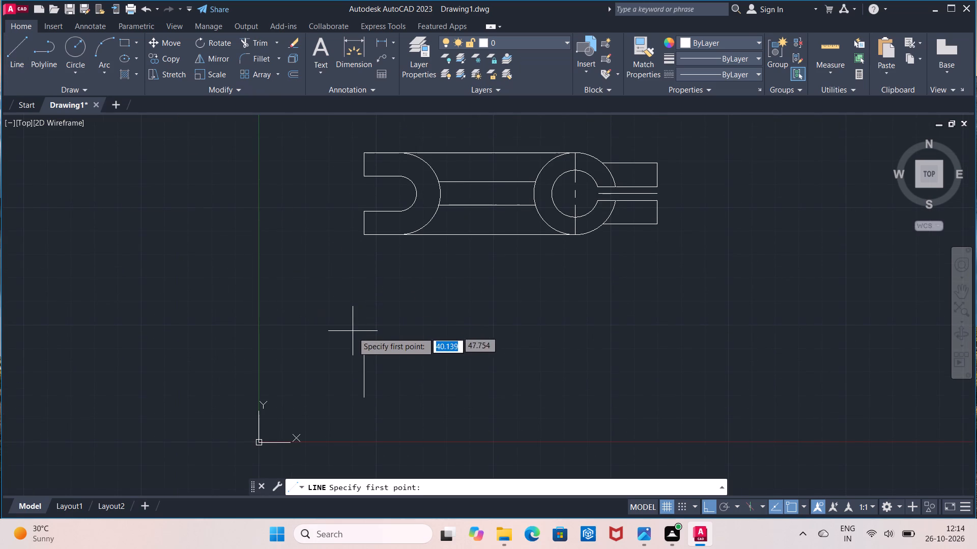
{"action": "left_click", "coordinate": [364, 348]}
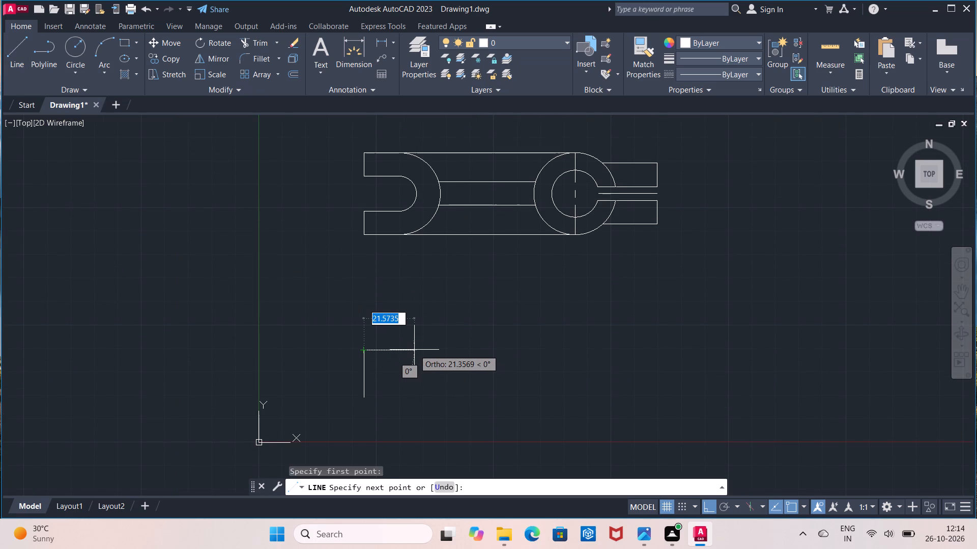
{"action": "type", "text": "32"}
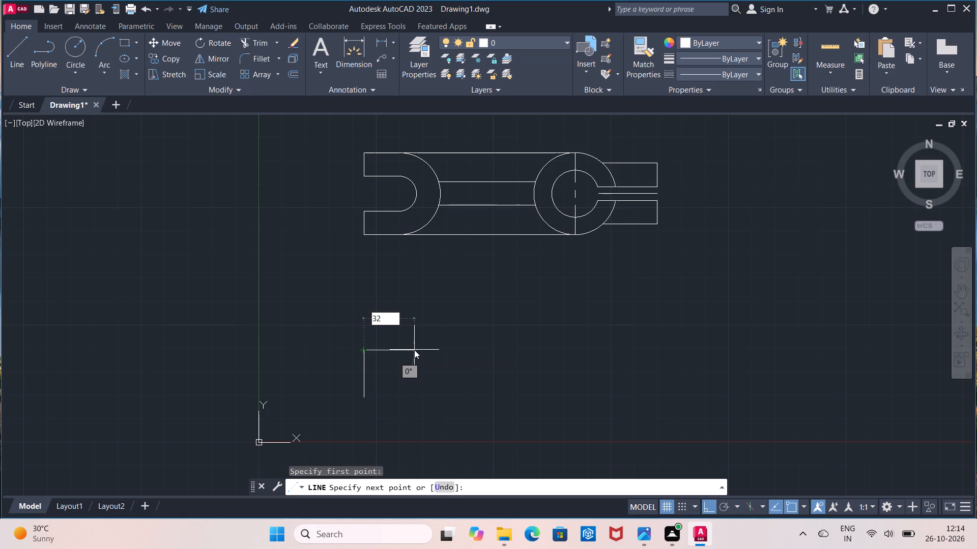
{"action": "key", "text": "period"}
{"action": "key", "text": "5"}
{"action": "key", "text": "Return"}
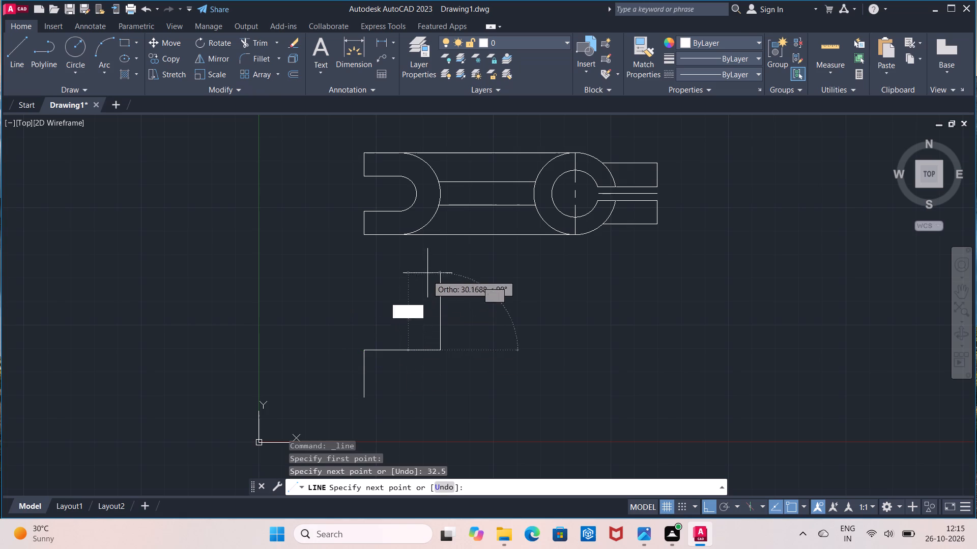
{"action": "key", "text": "Escape"}
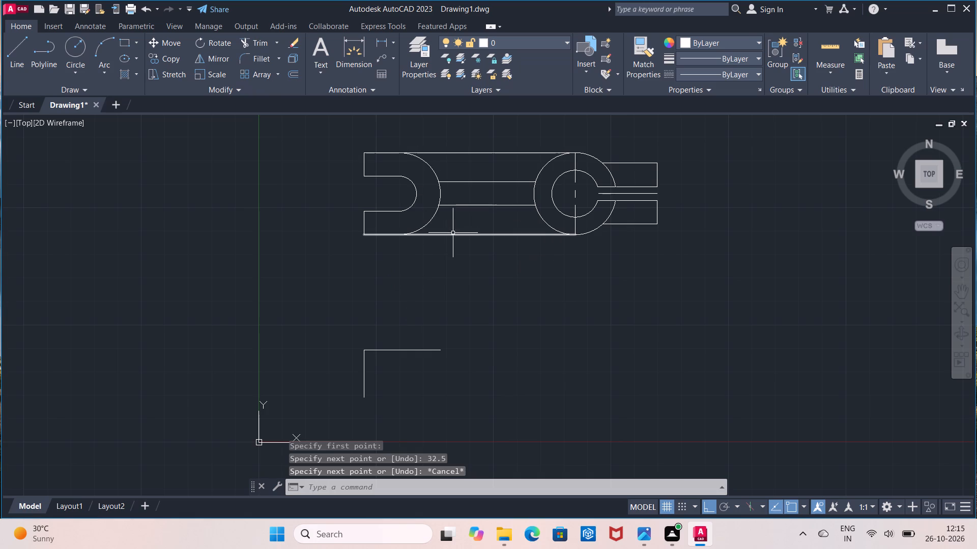
From the bottom end of the vertical line, draw a parallel horizontal line 32.5 long.
{"action": "left_click", "coordinate": [20, 66]}
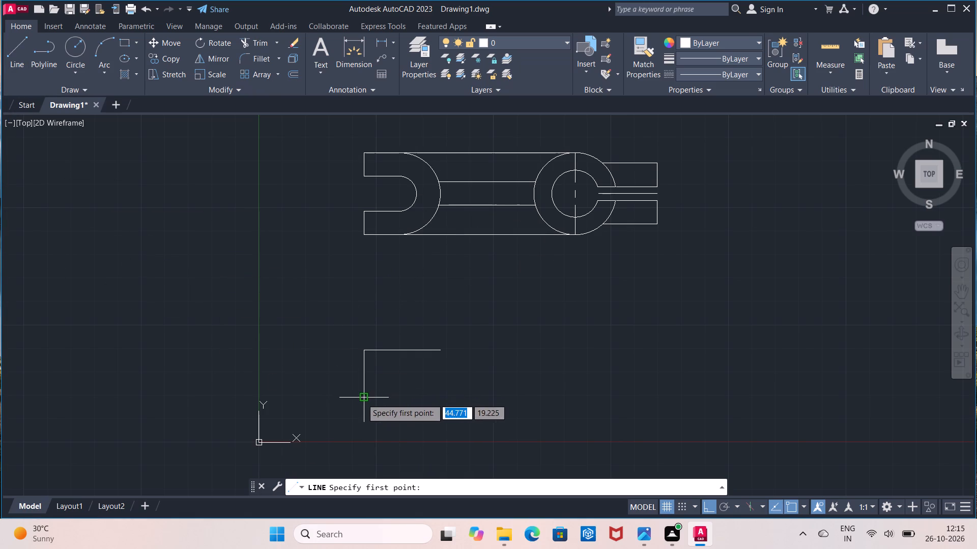
{"action": "left_click", "coordinate": [362, 399]}
{"action": "type", "text": "32"}
{"action": "type", "text": ".5"}
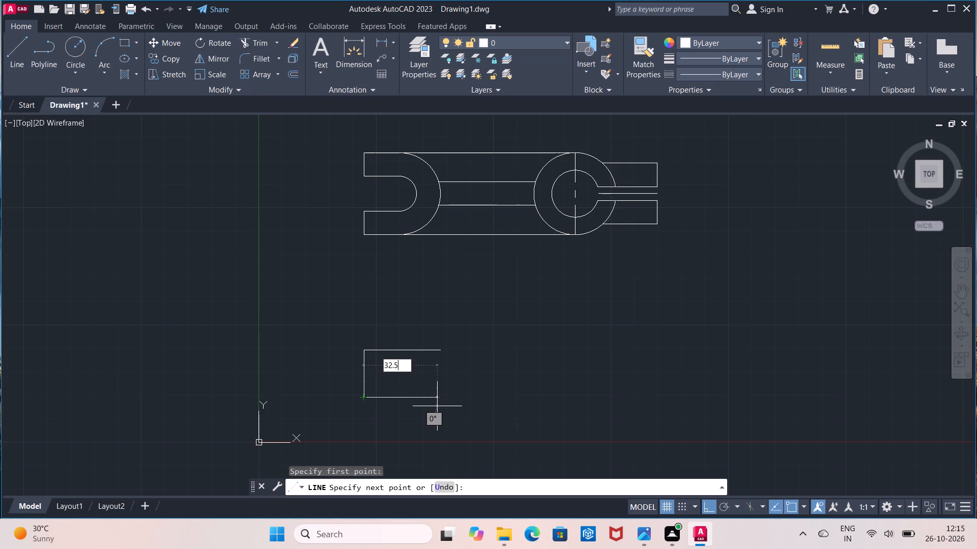
{"action": "key", "text": "Return"}
{"action": "key", "text": "Escape"}
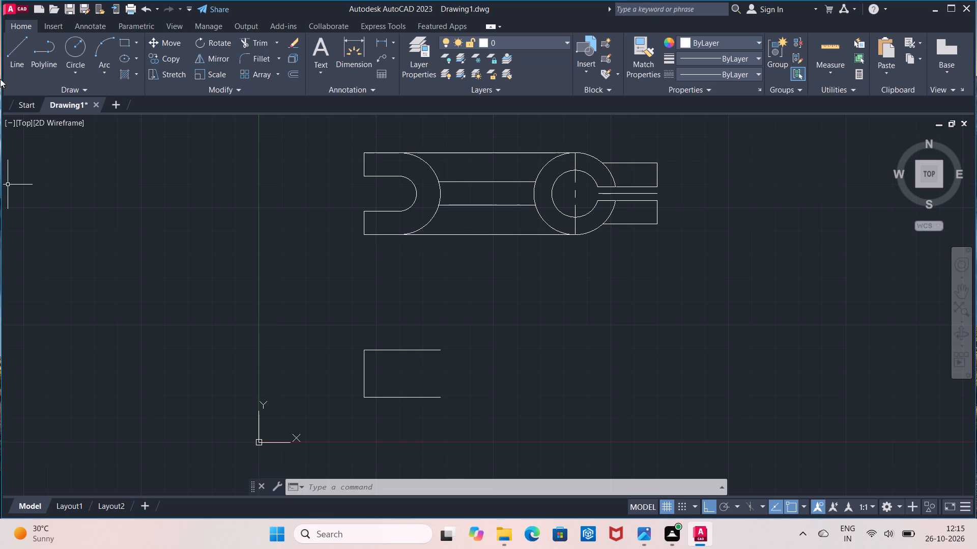
Close the rectangle with a vertical line joining the free ends of the two horizontal lines.
{"action": "left_click", "coordinate": [10, 61]}
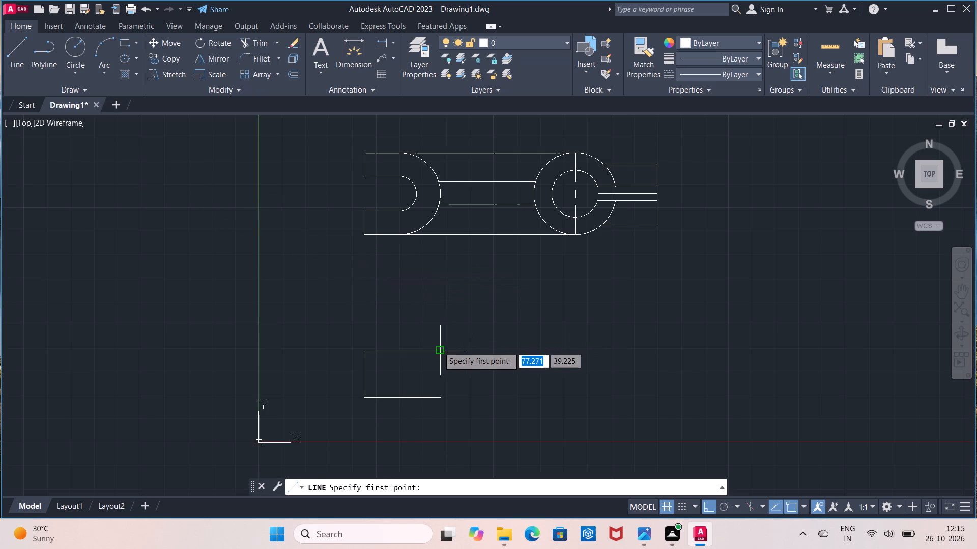
{"action": "left_click", "coordinate": [438, 347]}
{"action": "left_click", "coordinate": [442, 395]}
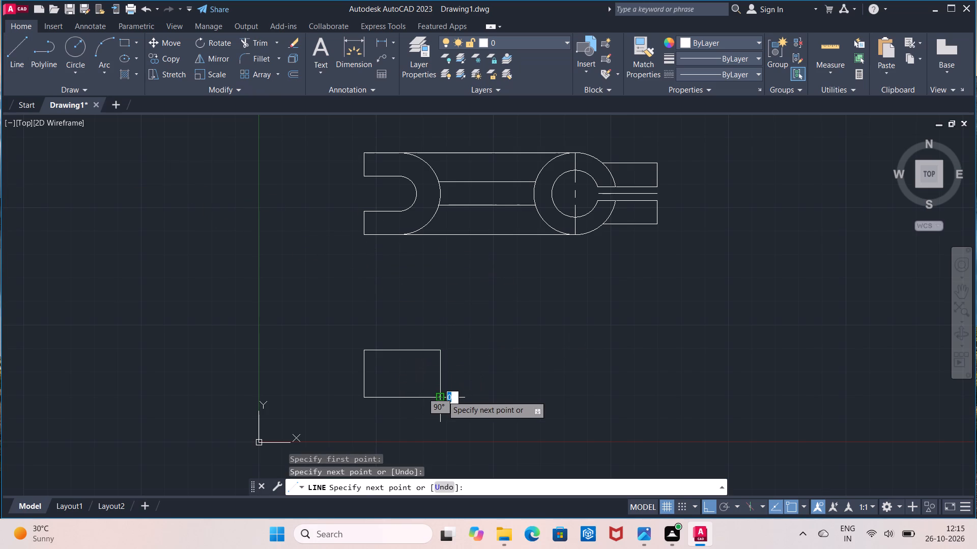
{"action": "key", "text": "Escape"}
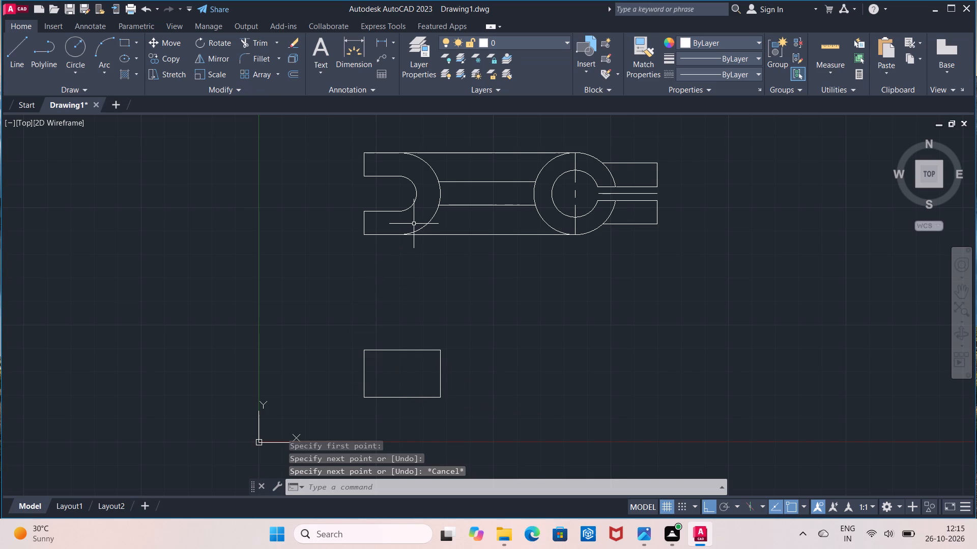
Draw a horizontal CENTER2 centreline across the new rectangle, joining the midpoints of its two vertical sides.
{"action": "left_click", "coordinate": [730, 77]}
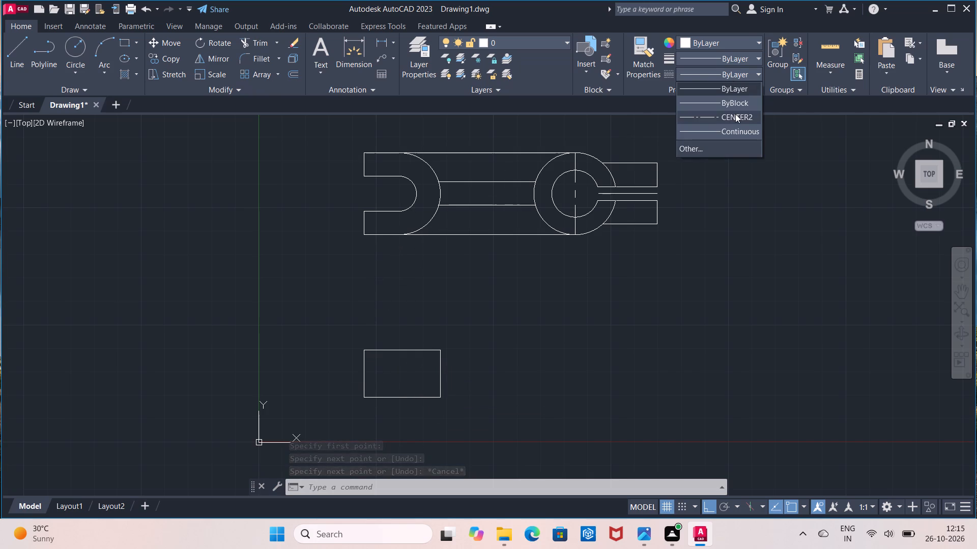
{"action": "left_click", "coordinate": [735, 114]}
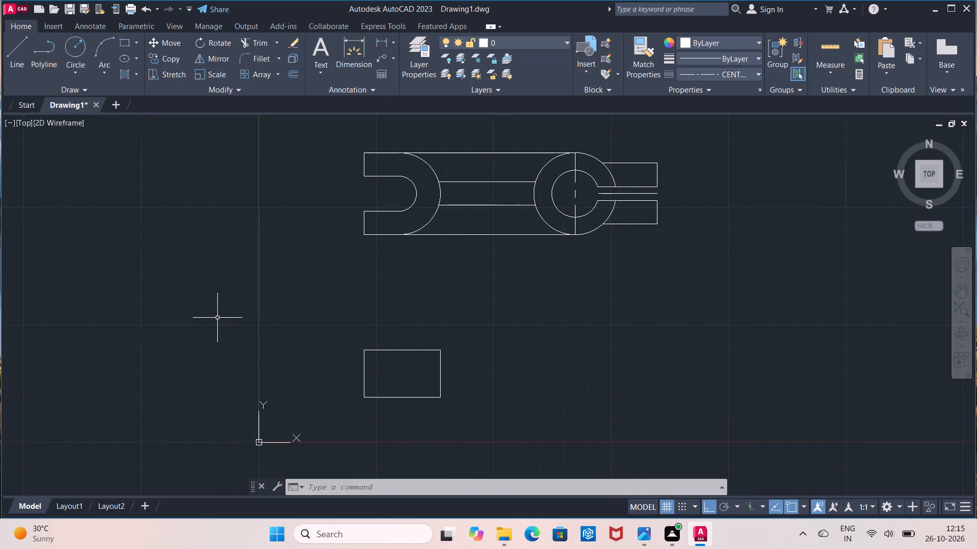
{"action": "left_click", "coordinate": [26, 68]}
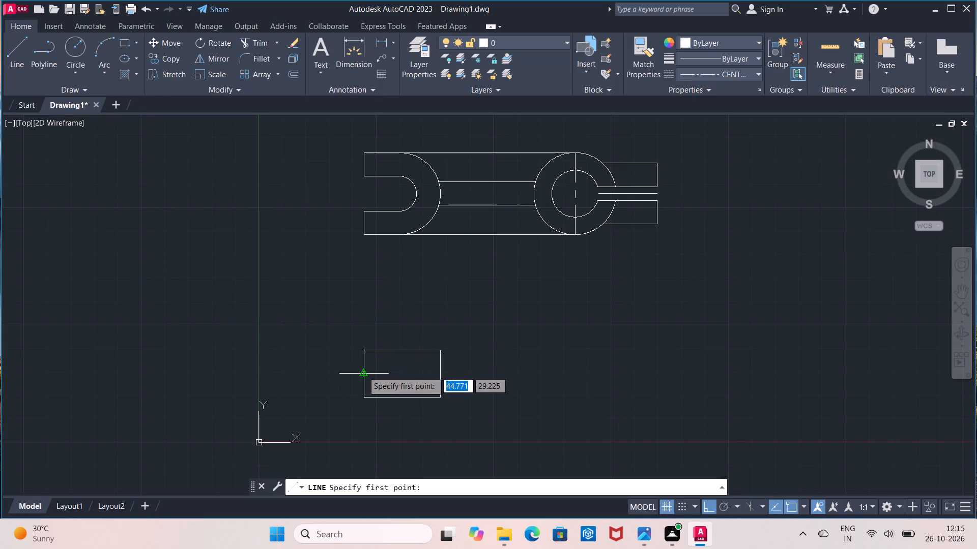
{"action": "left_click", "coordinate": [364, 372]}
{"action": "left_click", "coordinate": [439, 374]}
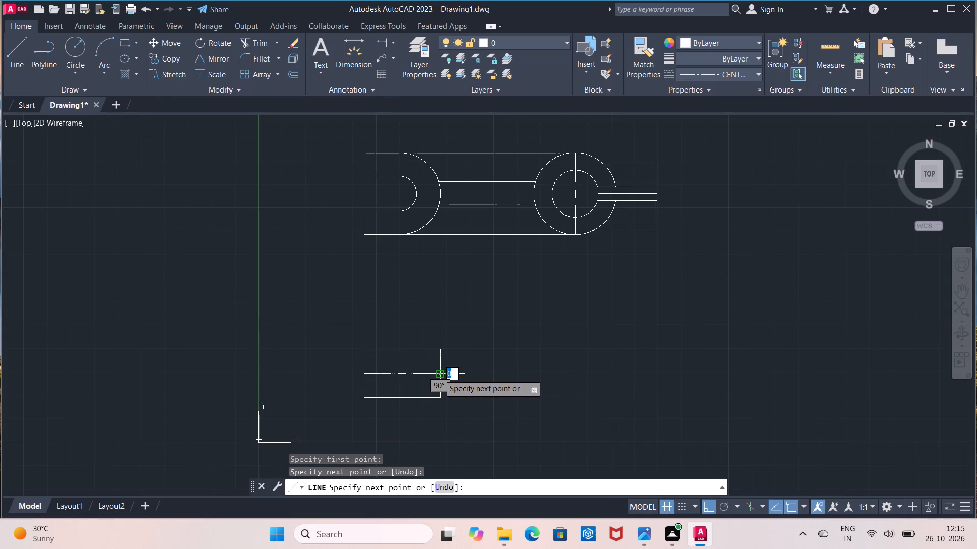
{"action": "key", "text": "Escape"}
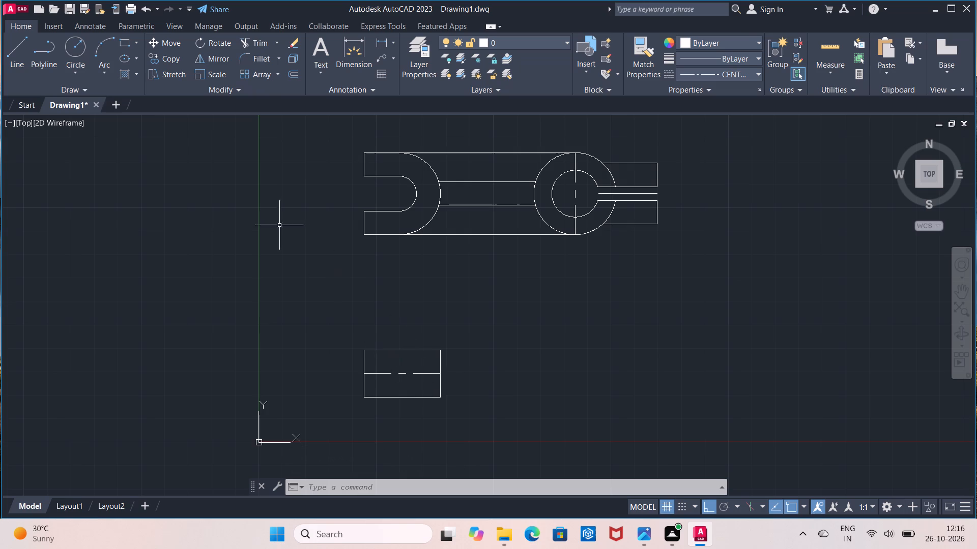
Offset the rectangle's horizontal centreline by 5 to both sides, above and below.
{"action": "left_click", "coordinate": [292, 73]}
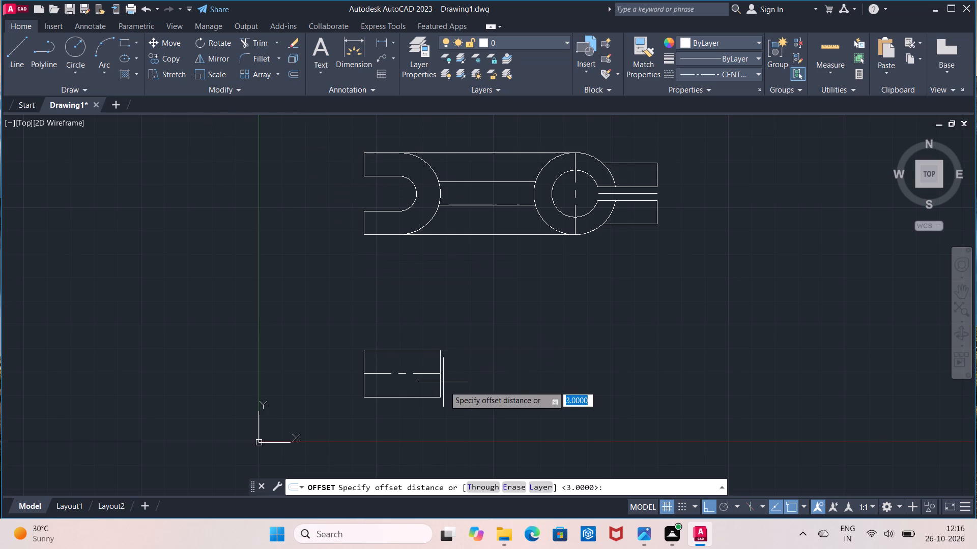
{"action": "left_click", "coordinate": [399, 374]}
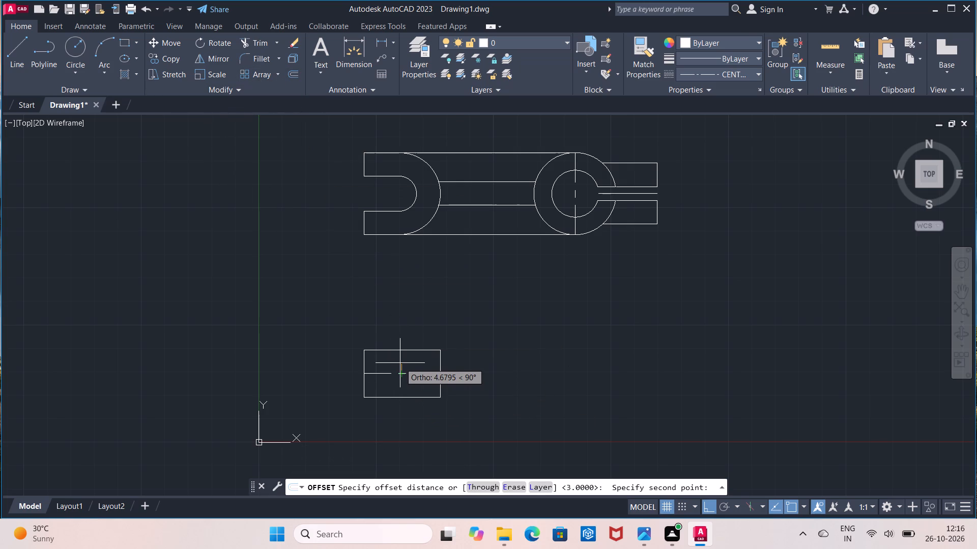
{"action": "key", "text": "5"}
{"action": "key", "text": "Return"}
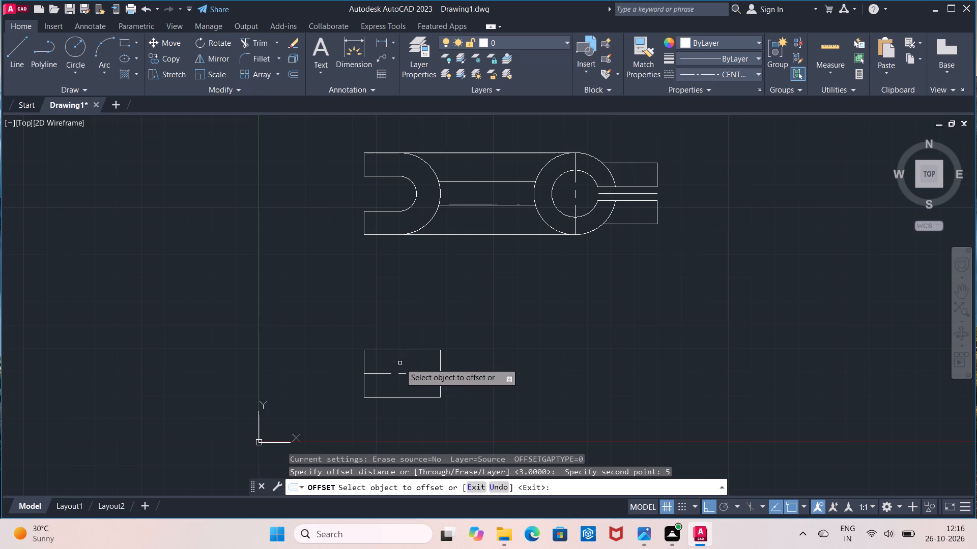
{"action": "left_click", "coordinate": [404, 375]}
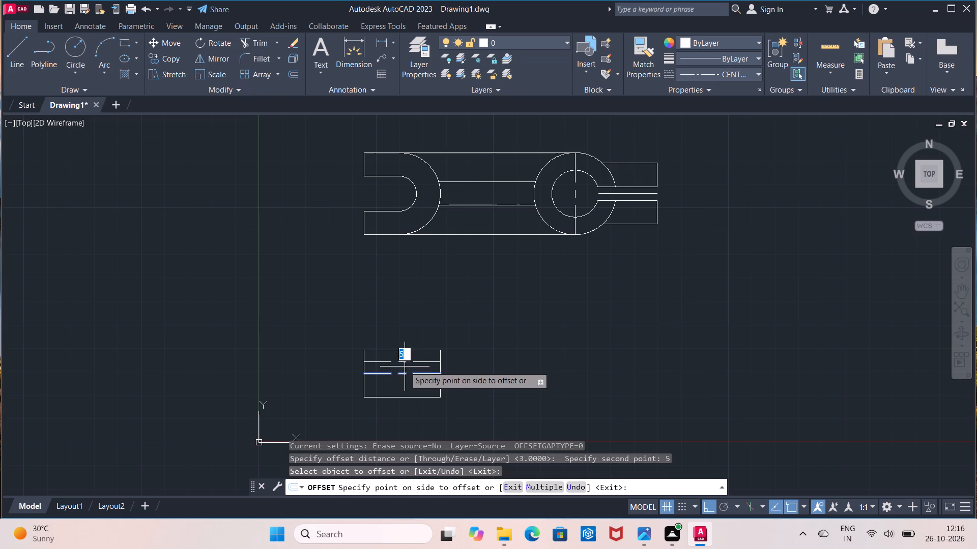
{"action": "left_click", "coordinate": [405, 365]}
{"action": "left_click", "coordinate": [405, 375]}
{"action": "left_click", "coordinate": [405, 383]}
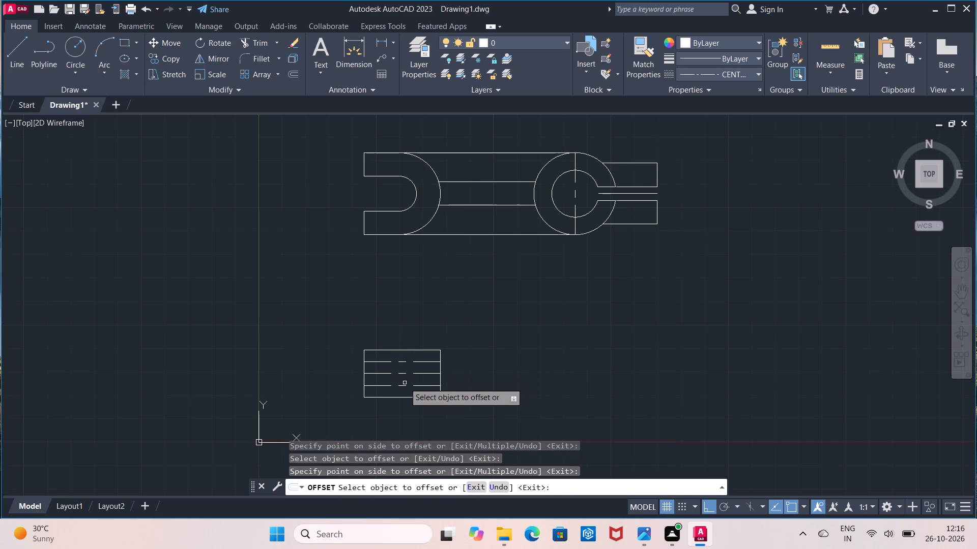
{"action": "key", "text": "Escape"}
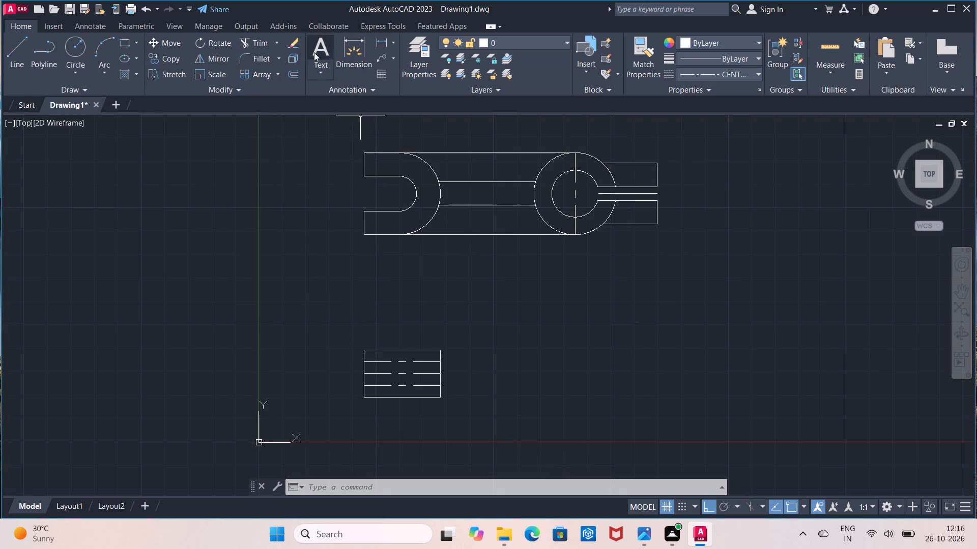
Draw a vertical projection line from where the slot's upper edge meets its inner arc down to the rectangle's bottom edge.
{"action": "left_click", "coordinate": [26, 56]}
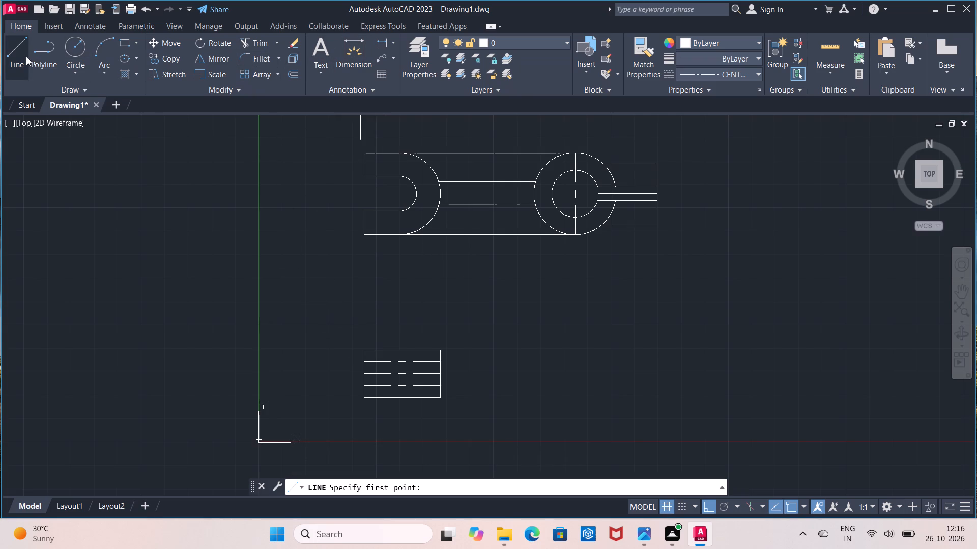
{"action": "left_click", "coordinate": [402, 176]}
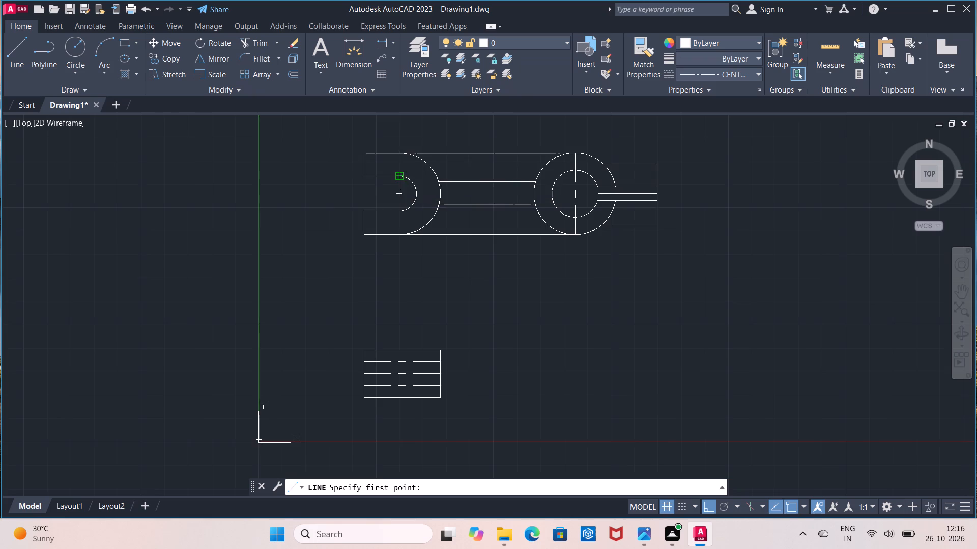
{"action": "left_click", "coordinate": [395, 401]}
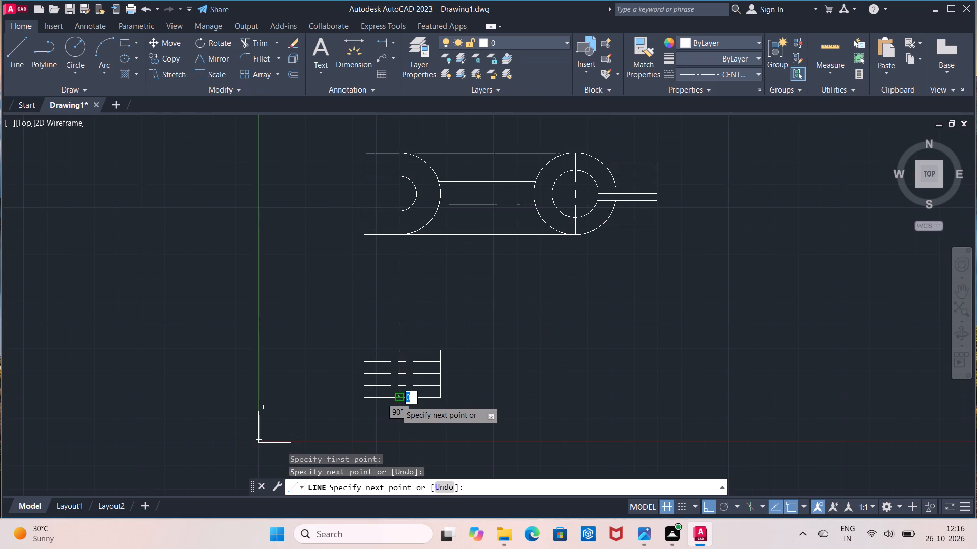
{"action": "key", "text": "Escape"}
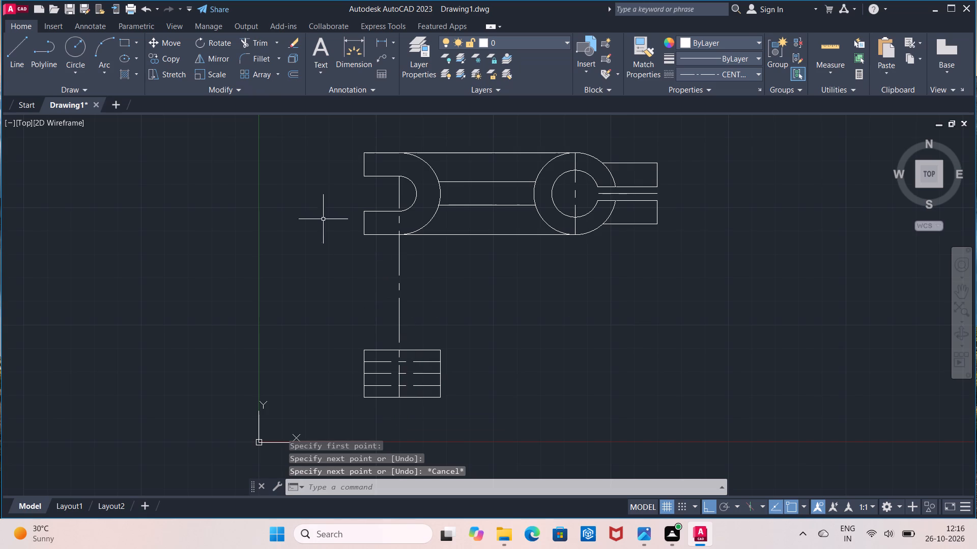
Trim away all portions of the vertical projection line that lie above the rectangle.
{"action": "left_click", "coordinate": [253, 40]}
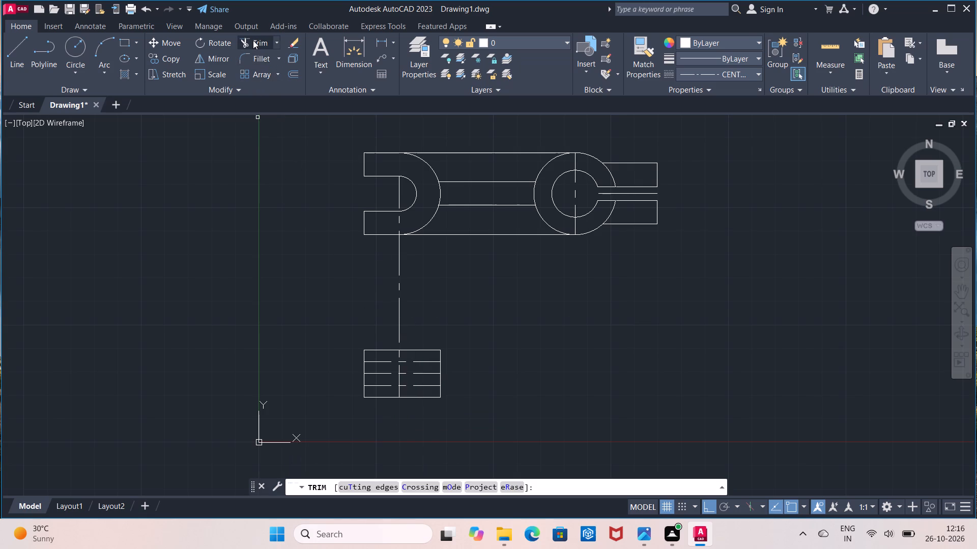
{"action": "left_click", "coordinate": [397, 199]}
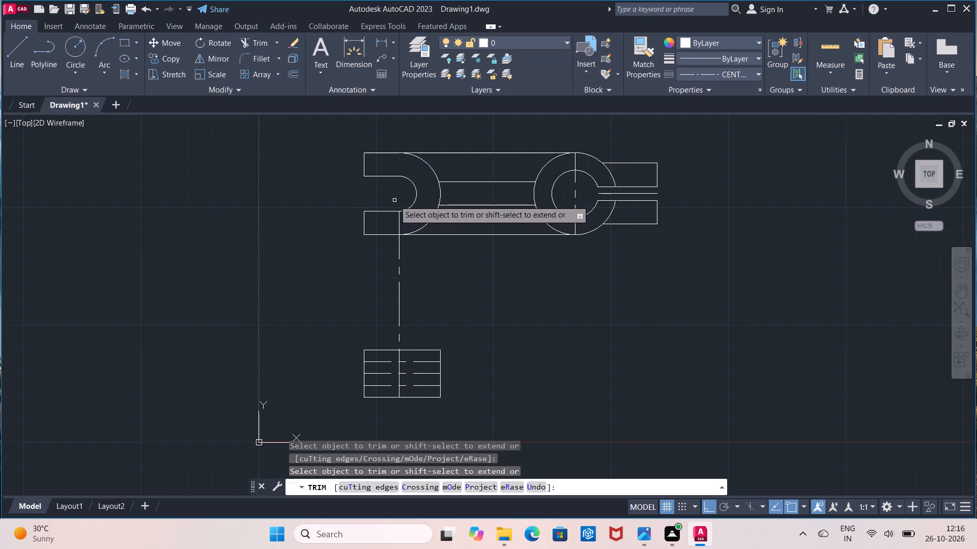
{"action": "left_click", "coordinate": [399, 223]}
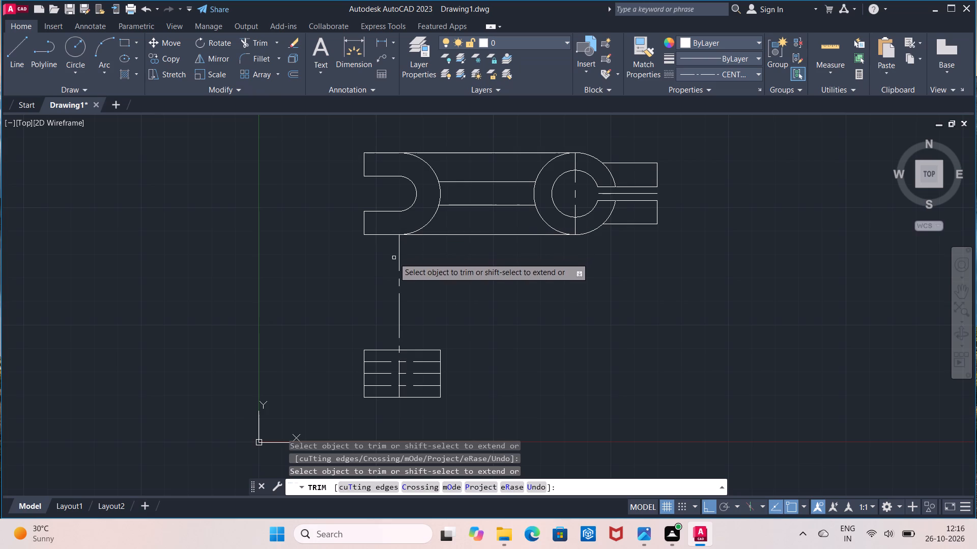
{"action": "left_click", "coordinate": [398, 262]}
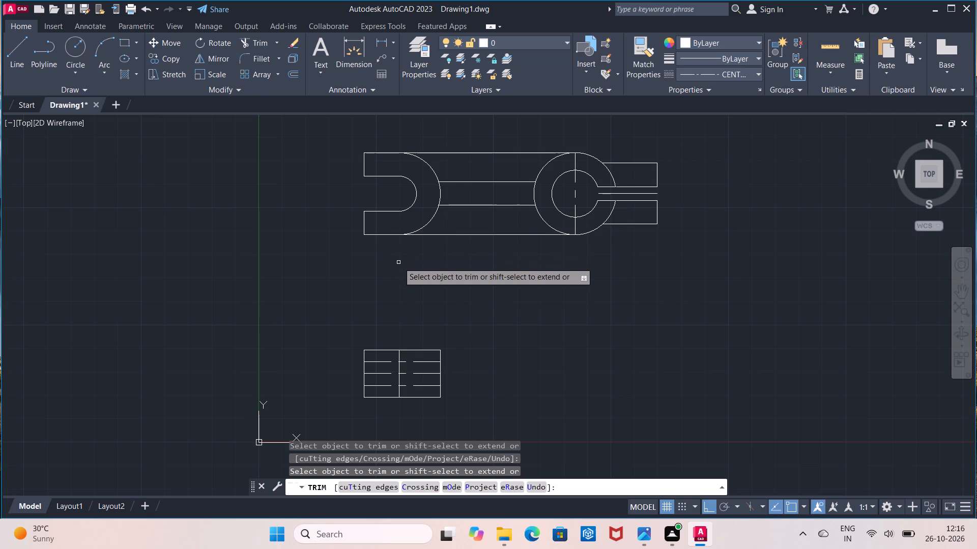
{"action": "key", "text": "Escape"}
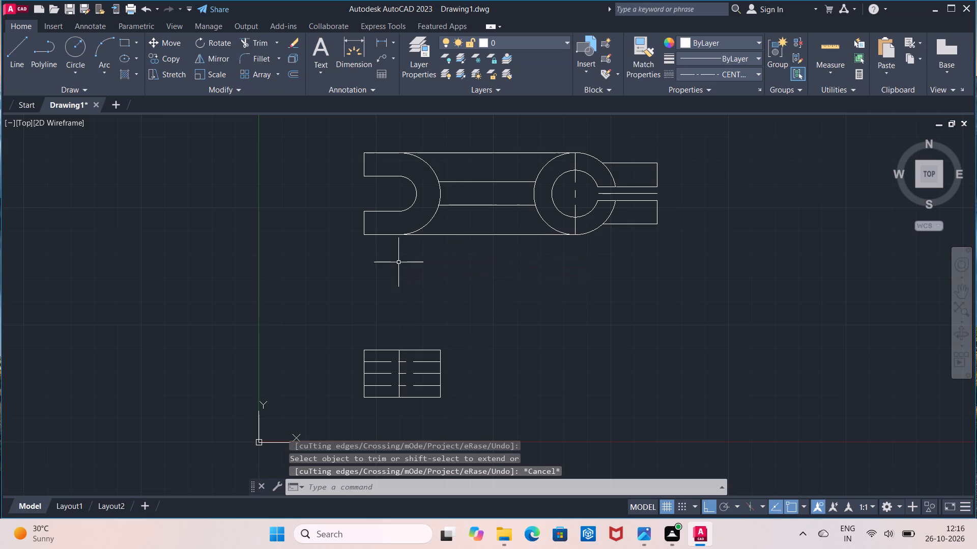
Trim the two offset lines between the rectangle's left side and the vertical projection line.
{"action": "scroll", "coordinate": [485, 457], "scroll_direction": "up", "scroll_amount": 1}
{"action": "scroll", "coordinate": [454, 399], "scroll_direction": "up", "scroll_amount": 1}
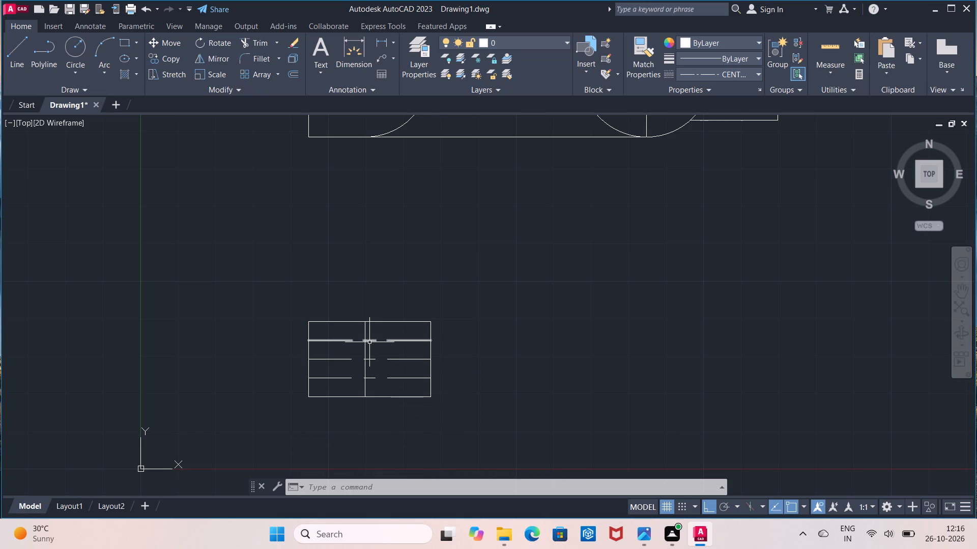
{"action": "left_click", "coordinate": [264, 48]}
{"action": "left_click", "coordinate": [341, 341]}
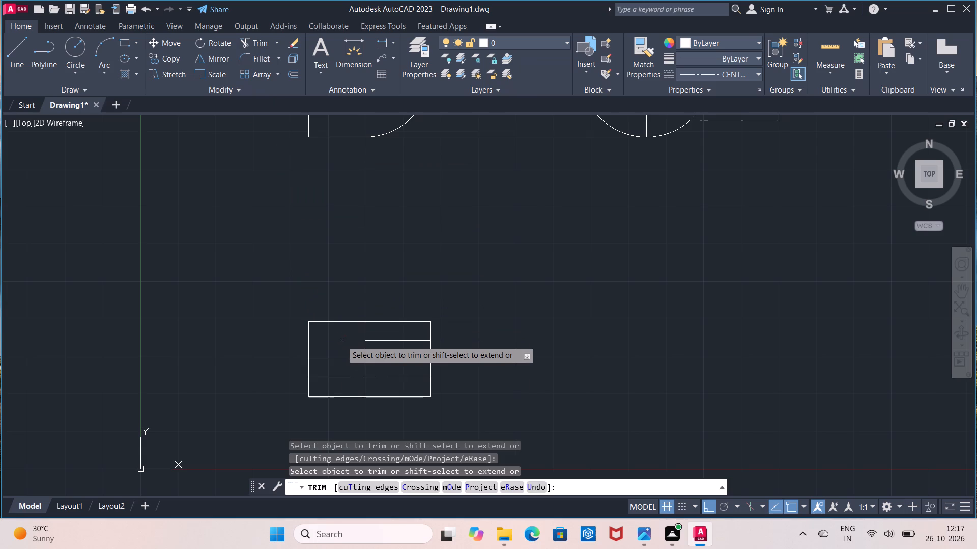
{"action": "left_click", "coordinate": [339, 378]}
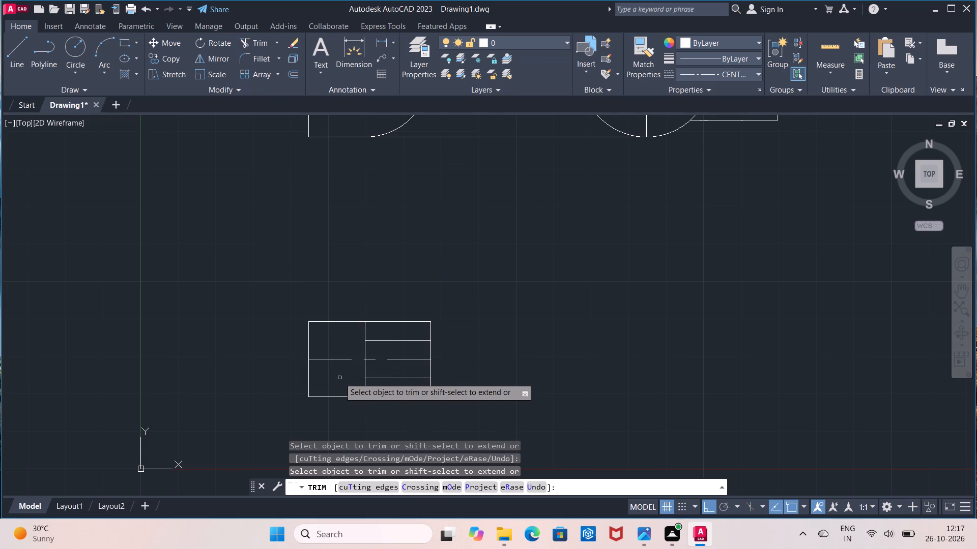
{"action": "key", "text": "Escape"}
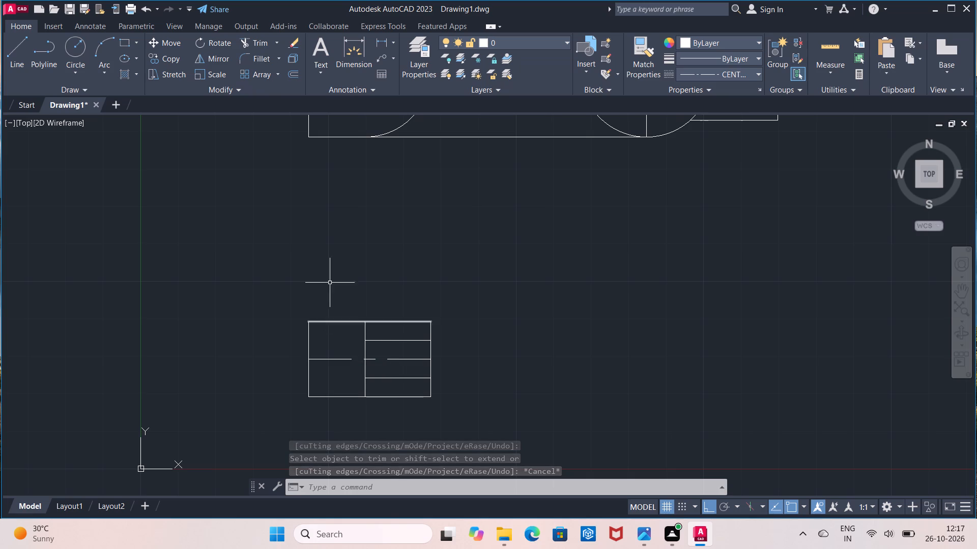
Trim the vertical projection line between the two offset lines, leaving an L-shaped corner above and below the centreline.
{"action": "left_click", "coordinate": [264, 43]}
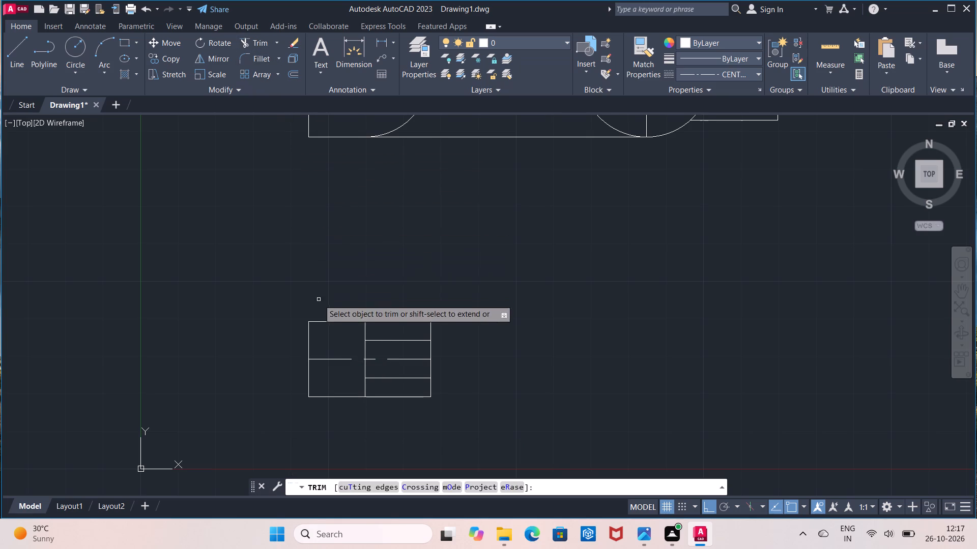
{"action": "left_click", "coordinate": [364, 351]}
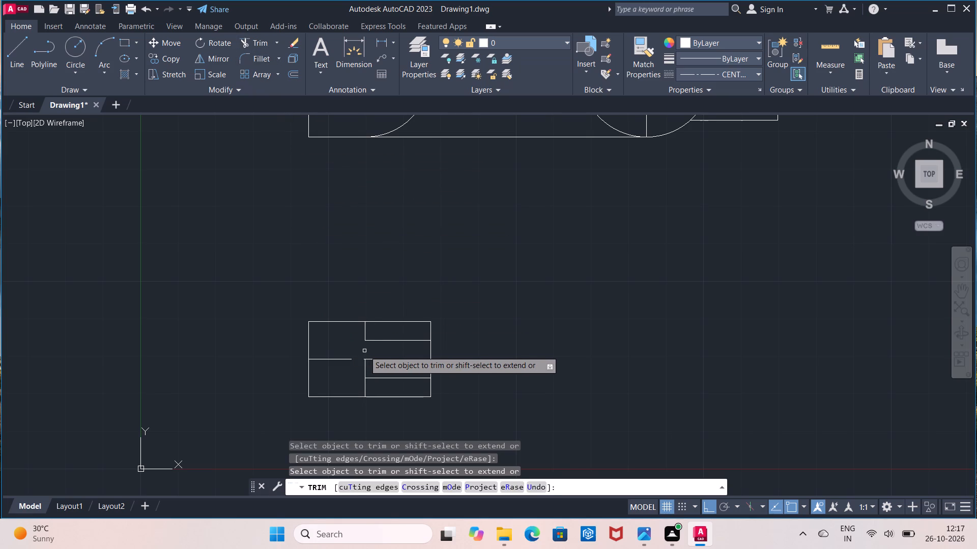
{"action": "left_click", "coordinate": [365, 372]}
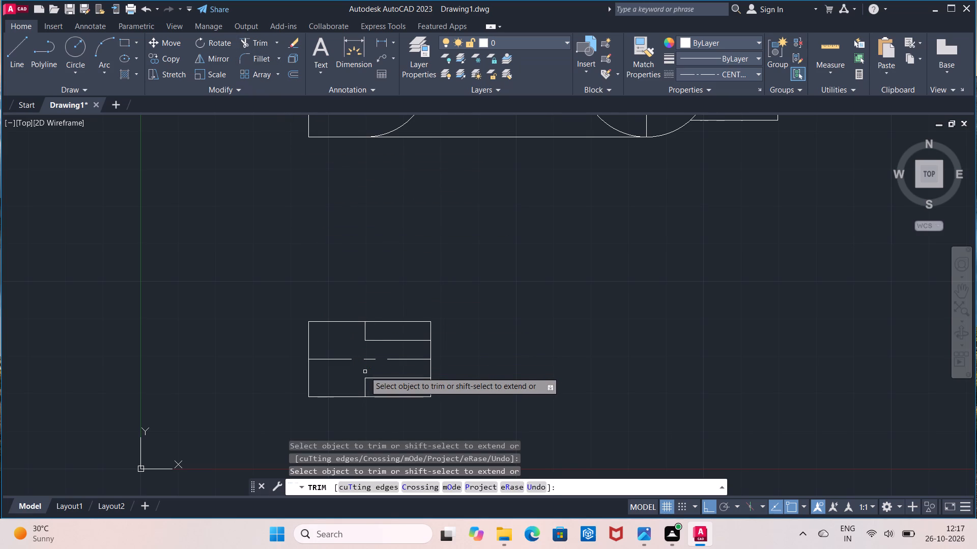
{"action": "key", "text": "Escape"}
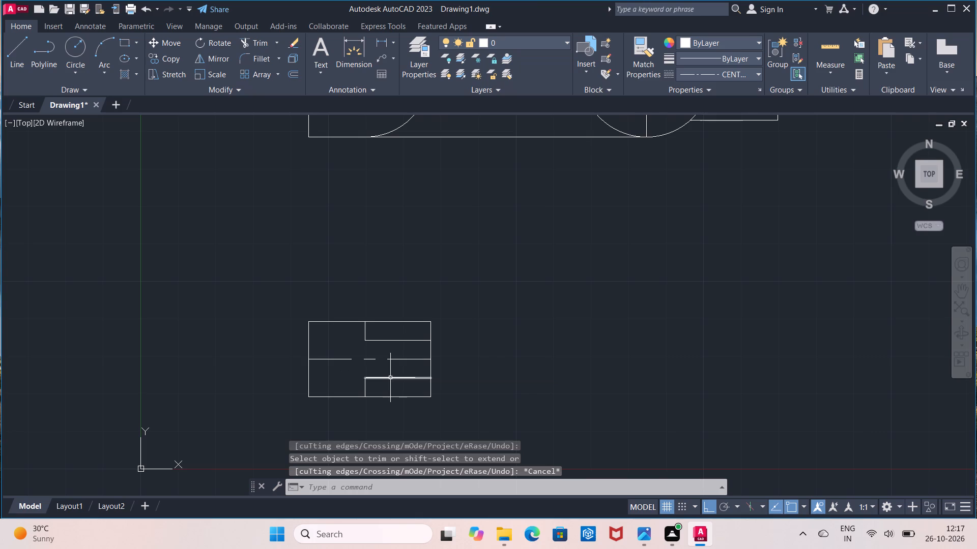
Change the linetype of the four lines forming the upper and lower L-shaped corners in the lower view to ByLayer.
{"action": "left_click", "coordinate": [390, 378]}
{"action": "left_click", "coordinate": [690, 73]}
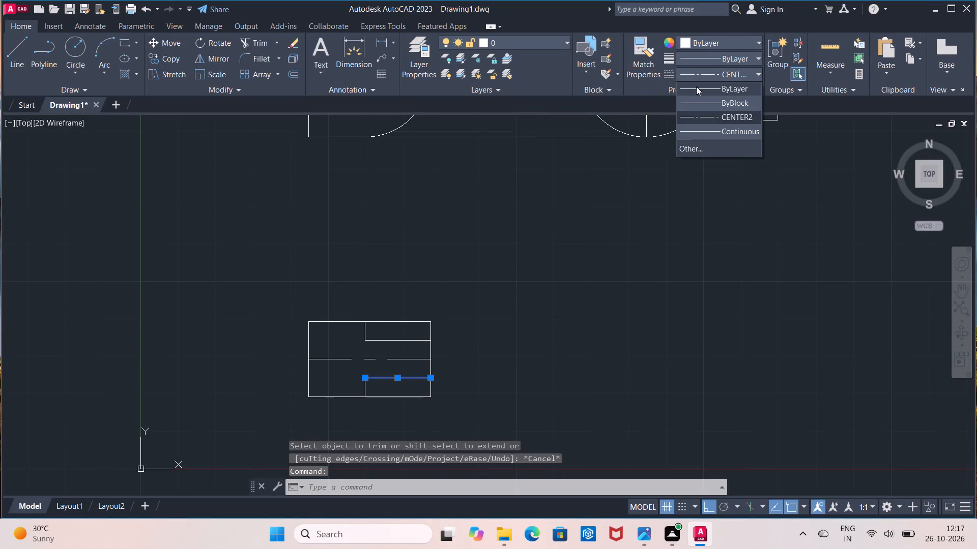
{"action": "left_click", "coordinate": [696, 86]}
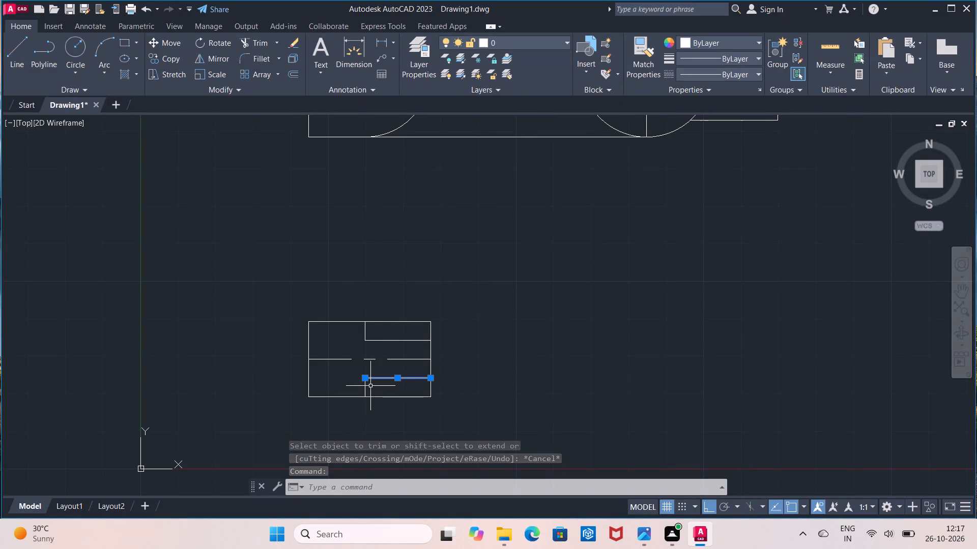
{"action": "left_click", "coordinate": [364, 389]}
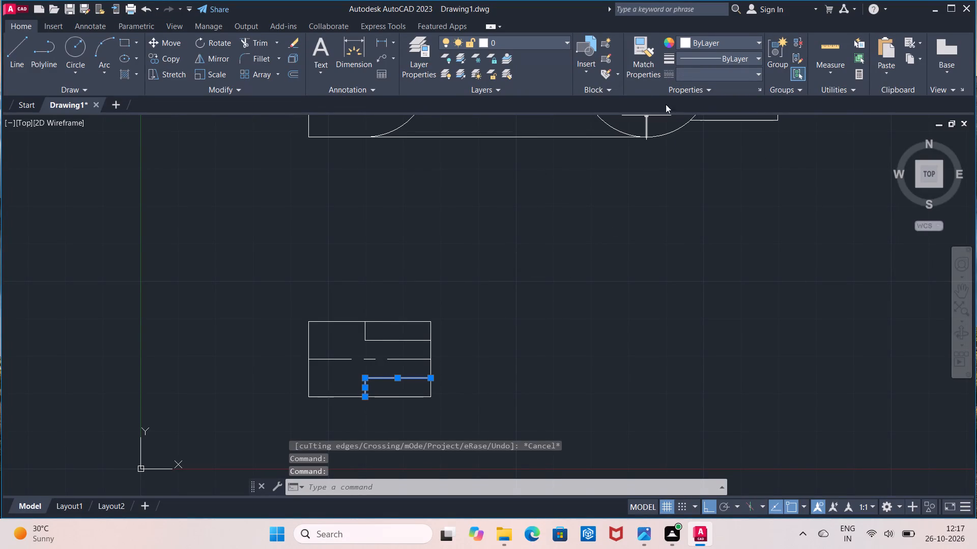
{"action": "left_click", "coordinate": [685, 77]}
{"action": "left_click", "coordinate": [693, 86]}
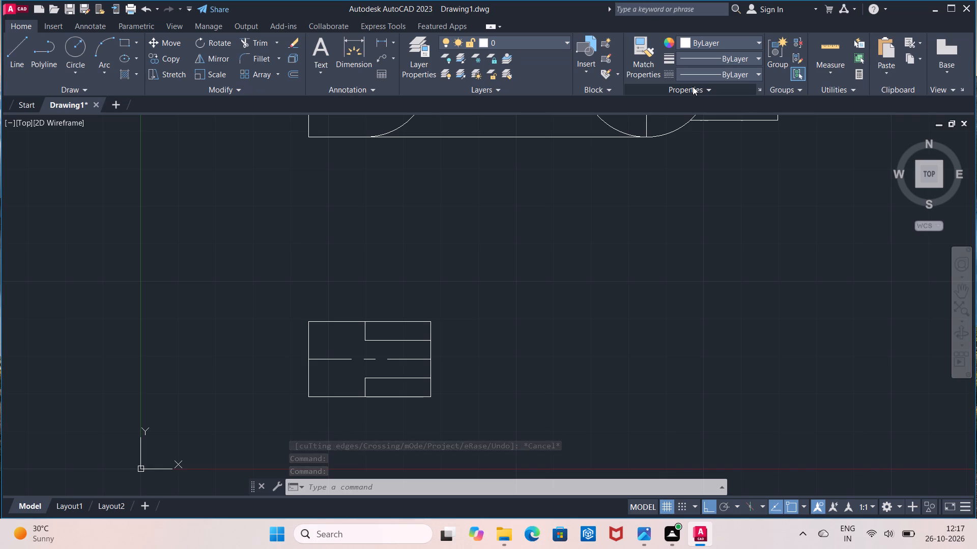
{"action": "left_click", "coordinate": [366, 328]}
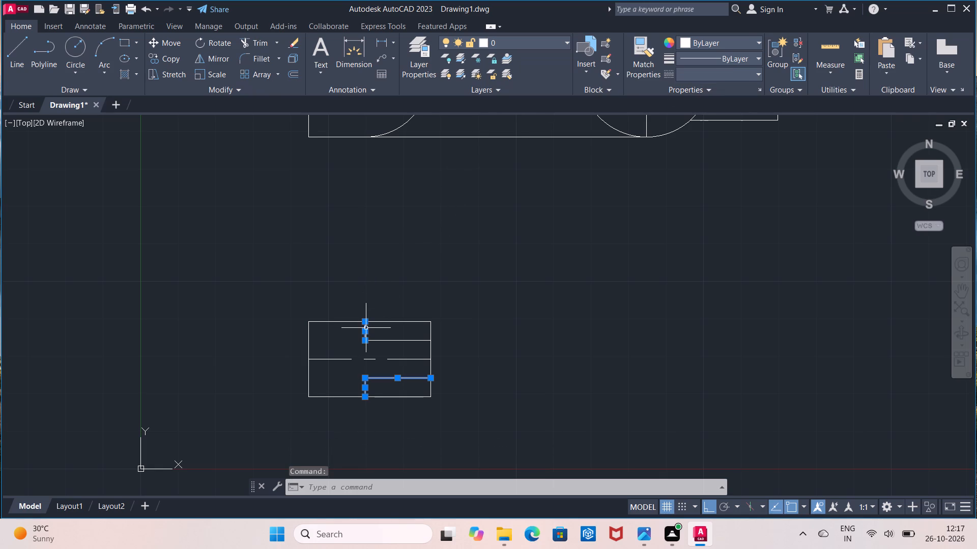
{"action": "left_click", "coordinate": [721, 73]}
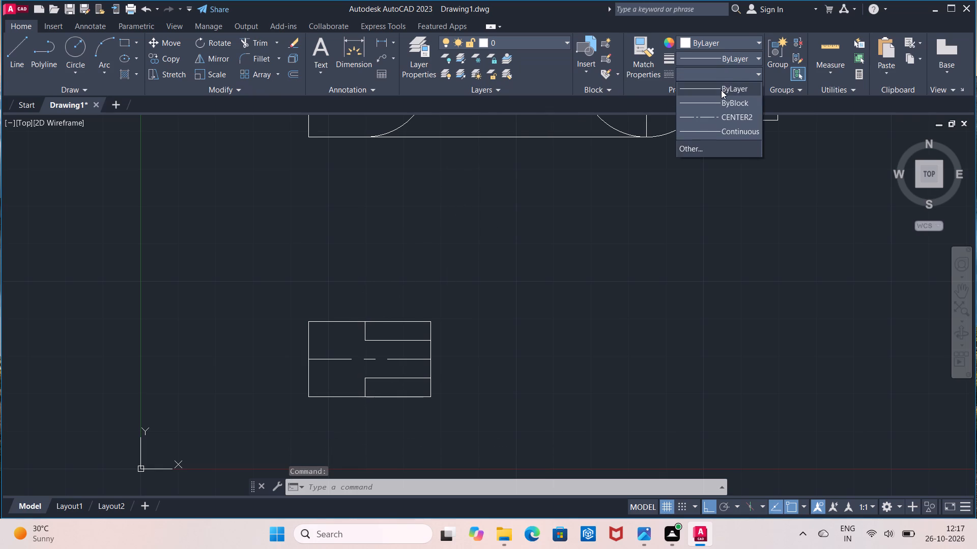
{"action": "left_click", "coordinate": [721, 90]}
{"action": "left_click", "coordinate": [384, 340]}
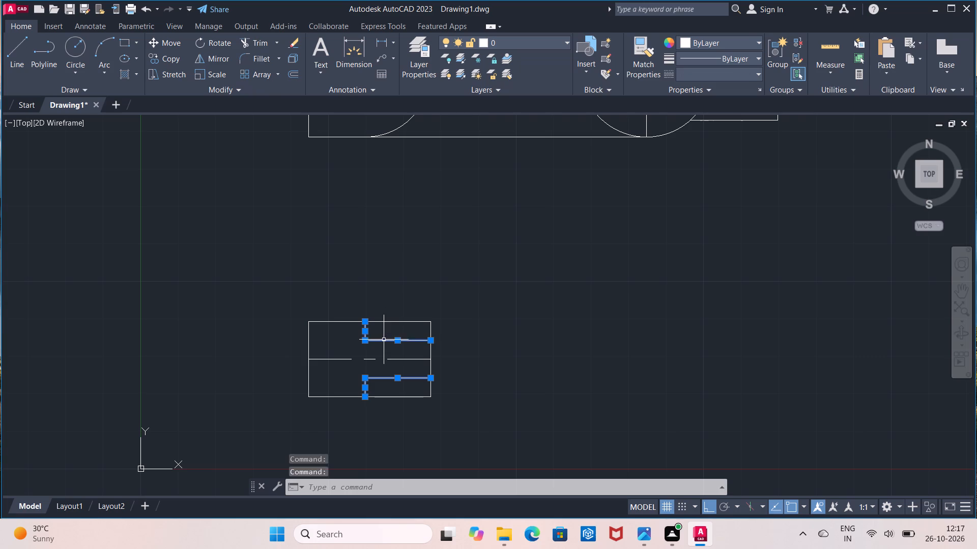
{"action": "left_click", "coordinate": [686, 69]}
{"action": "left_click", "coordinate": [691, 85]}
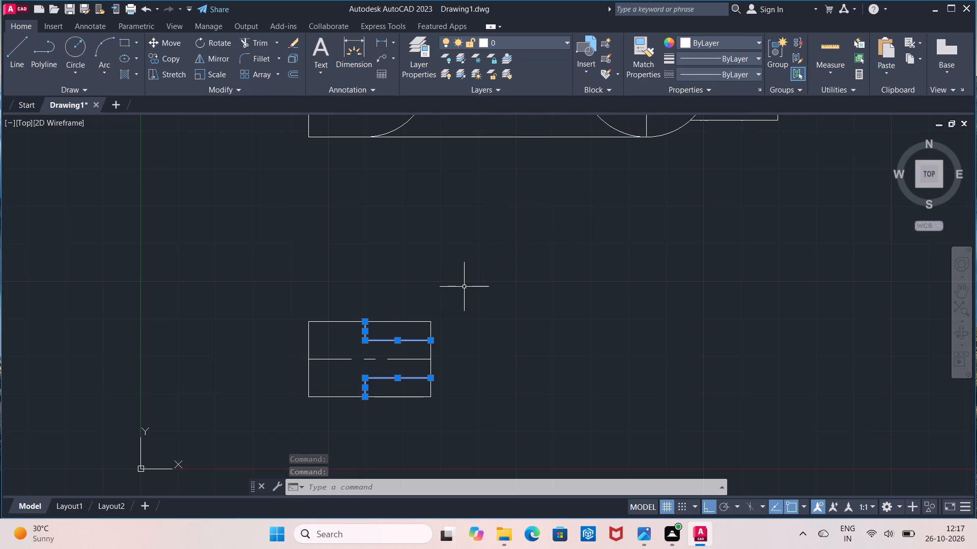
{"action": "key", "text": "Escape"}
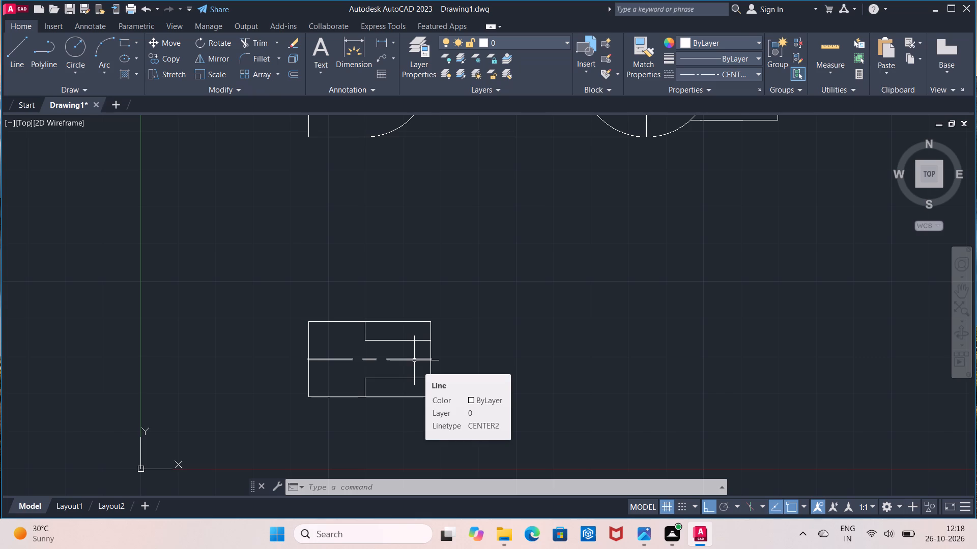
{"action": "key", "text": "Escape"}
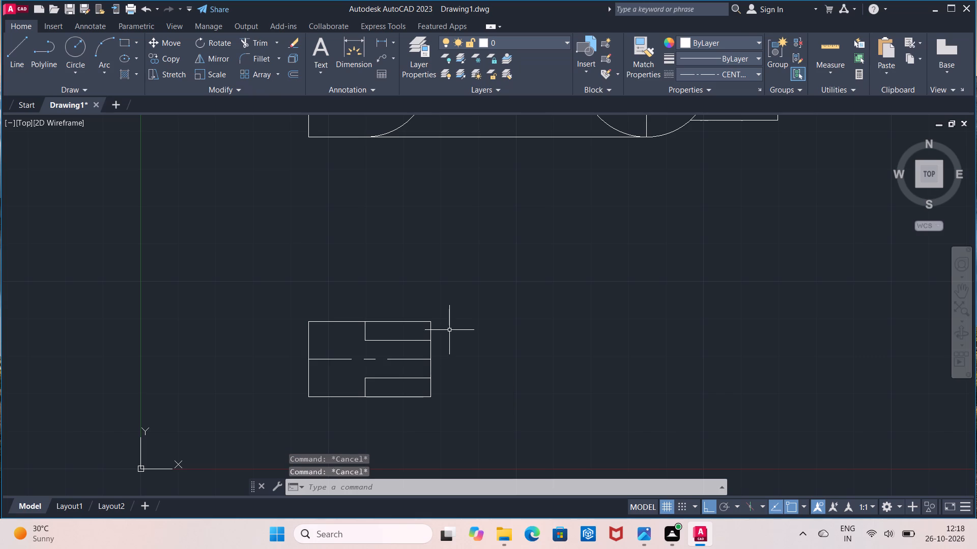
Measure the horizontal distance between the slot arc's centre and the clamping ring's centre in the upper view.
{"action": "scroll", "coordinate": [462, 307], "scroll_direction": "down", "scroll_amount": 1}
{"action": "middle_click_drag", "start_coordinate": [462, 307], "coordinate": [432, 312]}
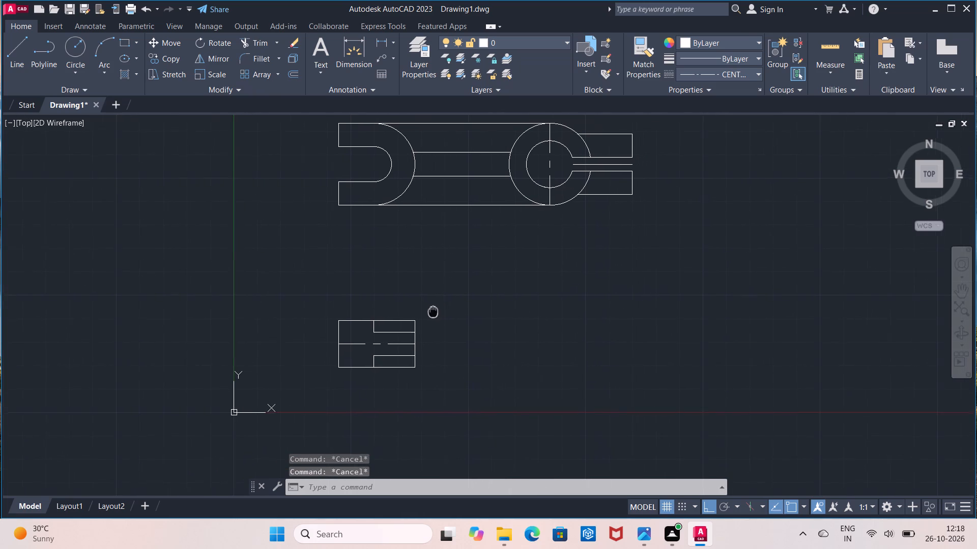
{"action": "middle_click_drag", "start_coordinate": [432, 312], "coordinate": [432, 312]}
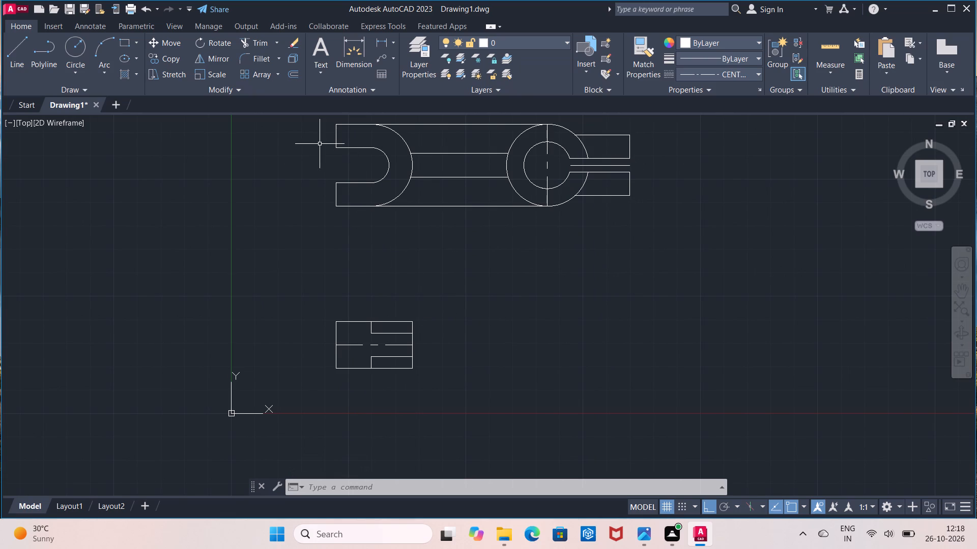
{"action": "left_click", "coordinate": [383, 40]}
{"action": "left_click", "coordinate": [375, 162]}
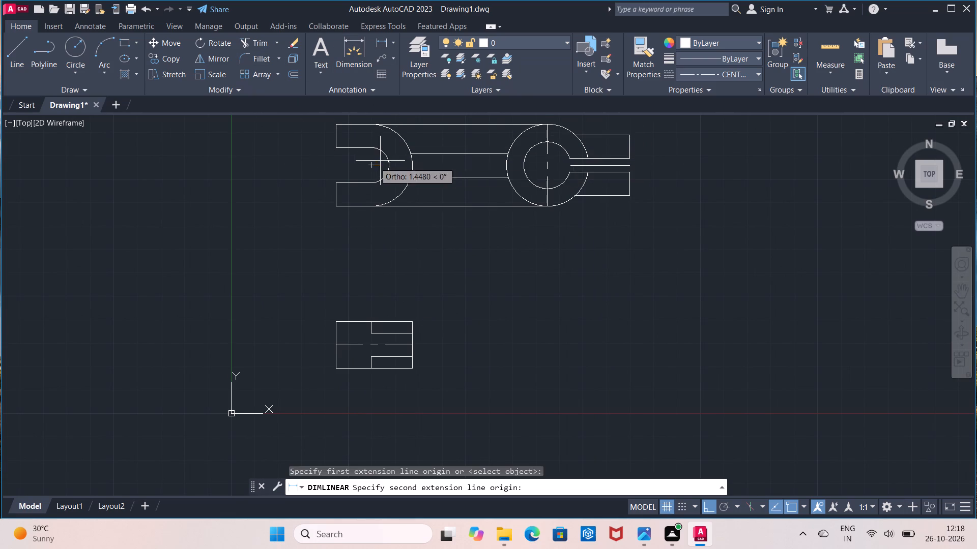
{"action": "left_click", "coordinate": [548, 163]}
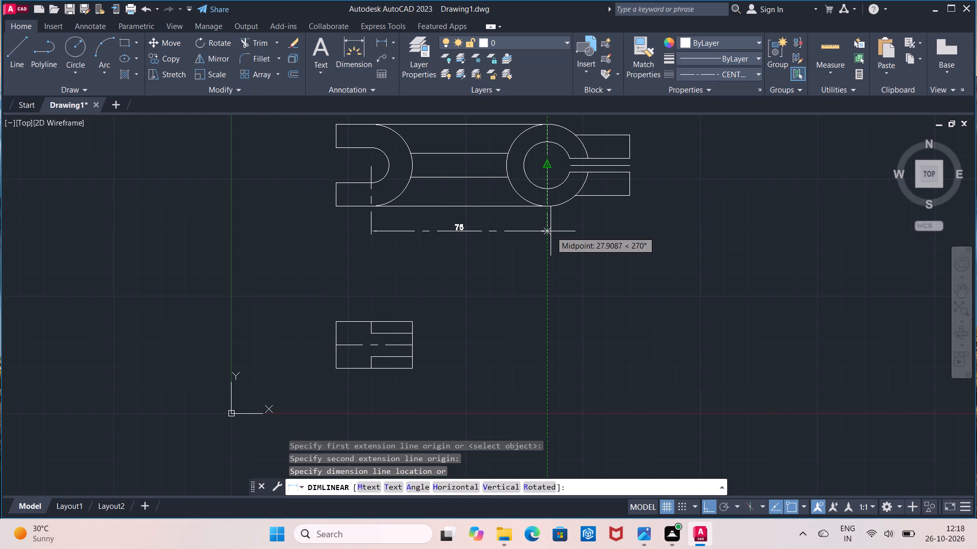
{"action": "key", "text": "Escape"}
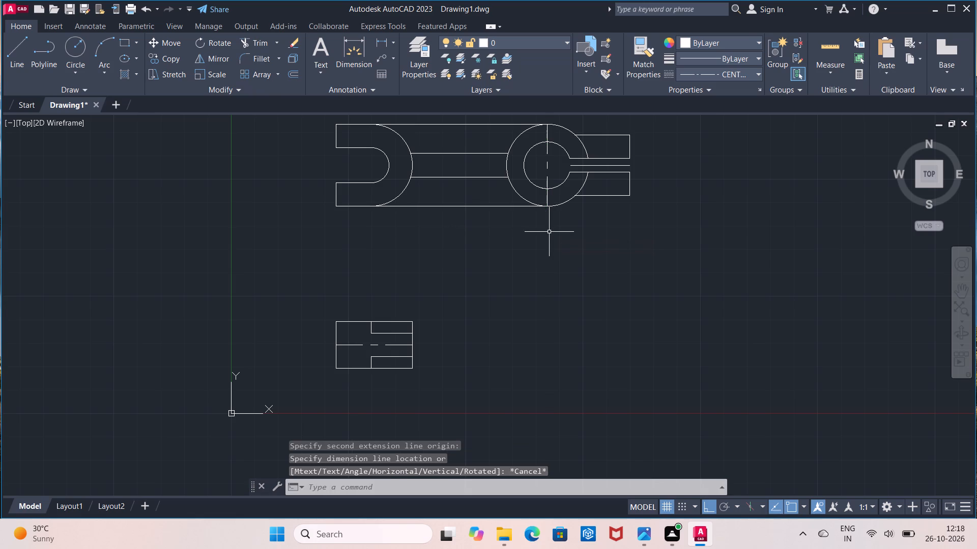
Measure the horizontal length of the upper L-shaped corner's line up to the rectangle's right side.
{"action": "scroll", "coordinate": [555, 229], "scroll_direction": "up", "scroll_amount": 1}
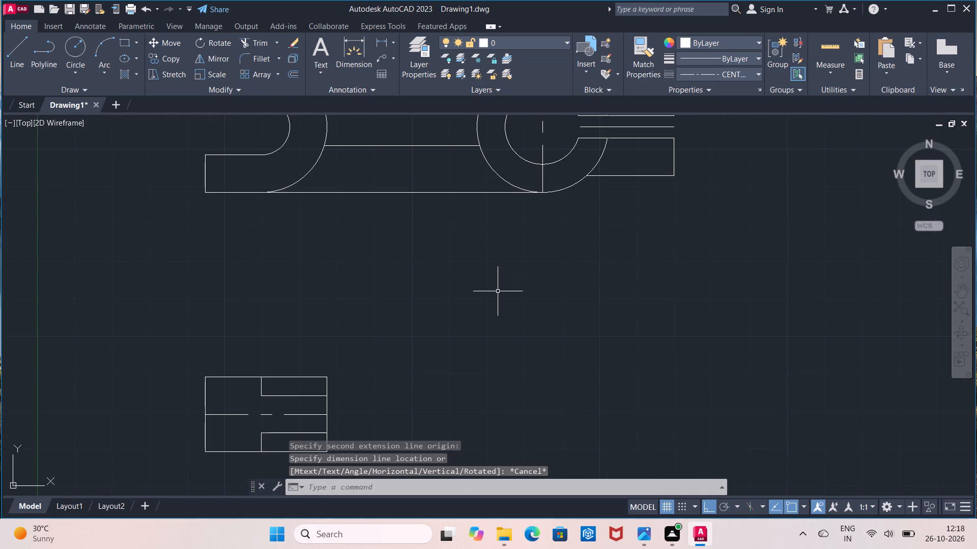
{"action": "middle_click_drag", "start_coordinate": [498, 292], "coordinate": [521, 222]}
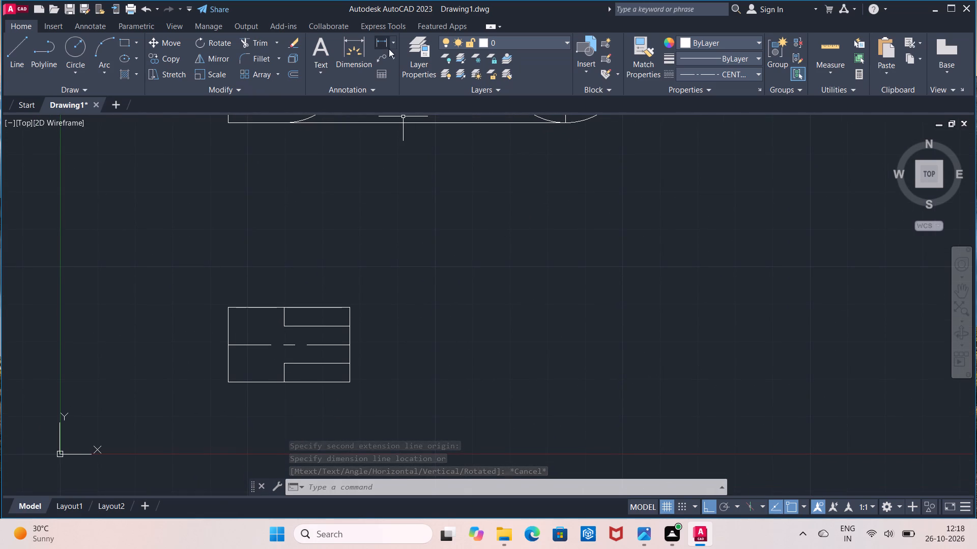
{"action": "left_click", "coordinate": [377, 39]}
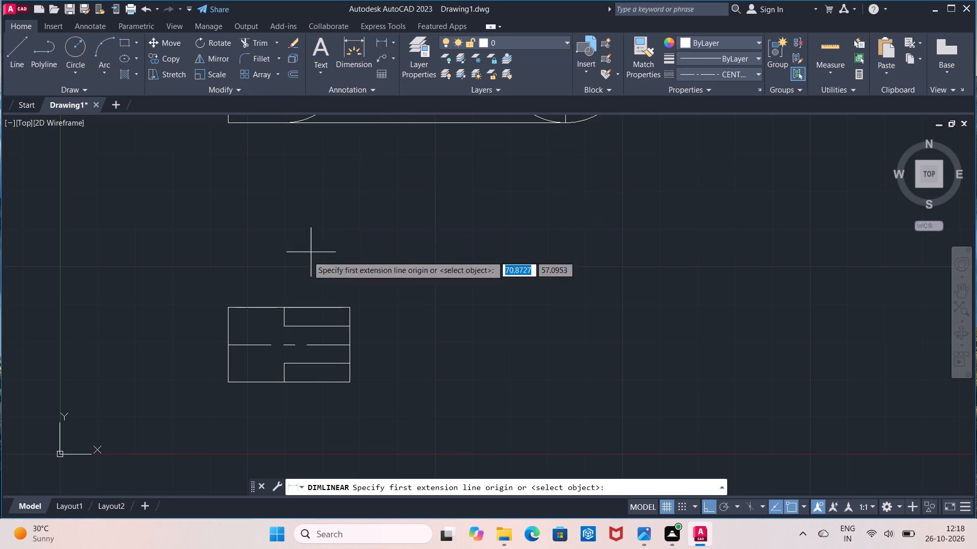
{"action": "left_click", "coordinate": [284, 329]}
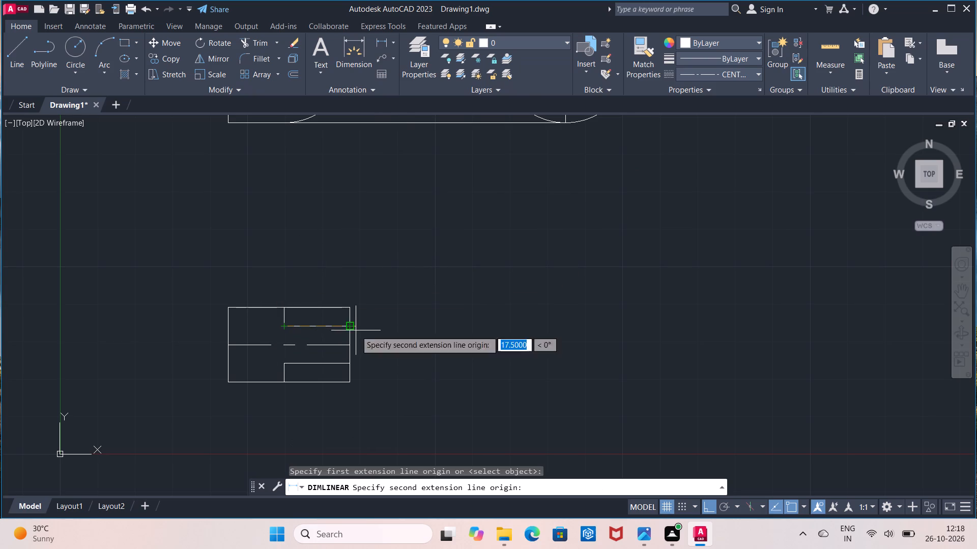
{"action": "left_click", "coordinate": [356, 330]}
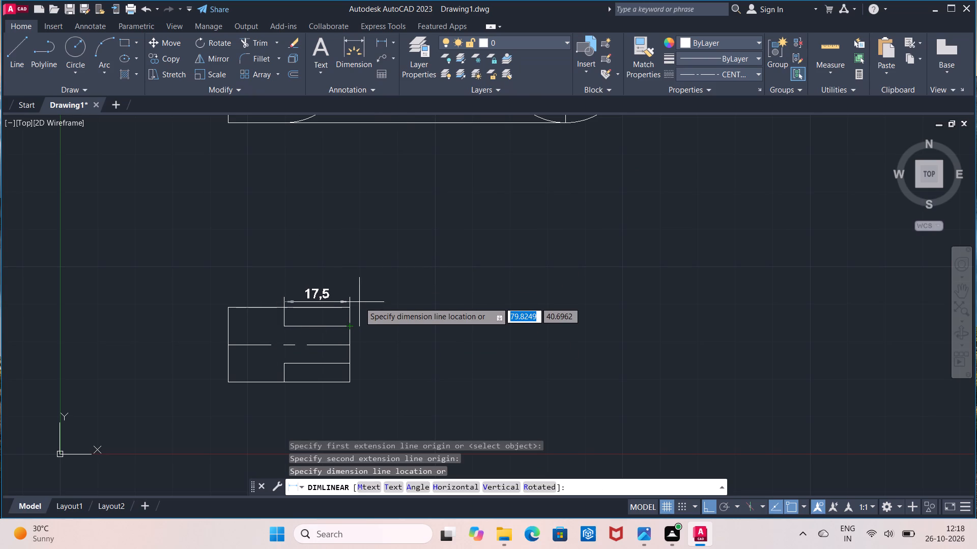
{"action": "key", "text": "Escape"}
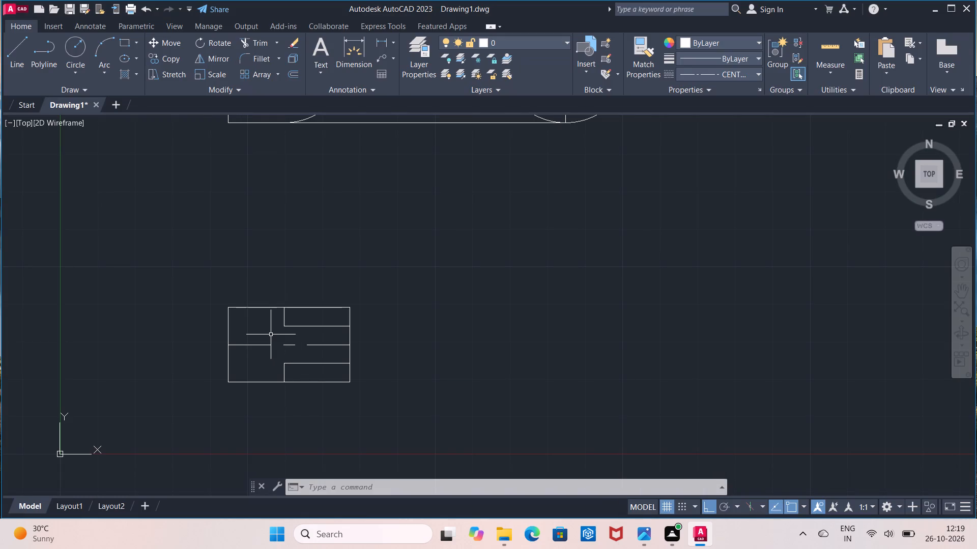
Measure the horizontal distance from the slot arc's centre to the ring's centre again.
{"action": "scroll", "coordinate": [270, 333], "scroll_direction": "down", "scroll_amount": 1}
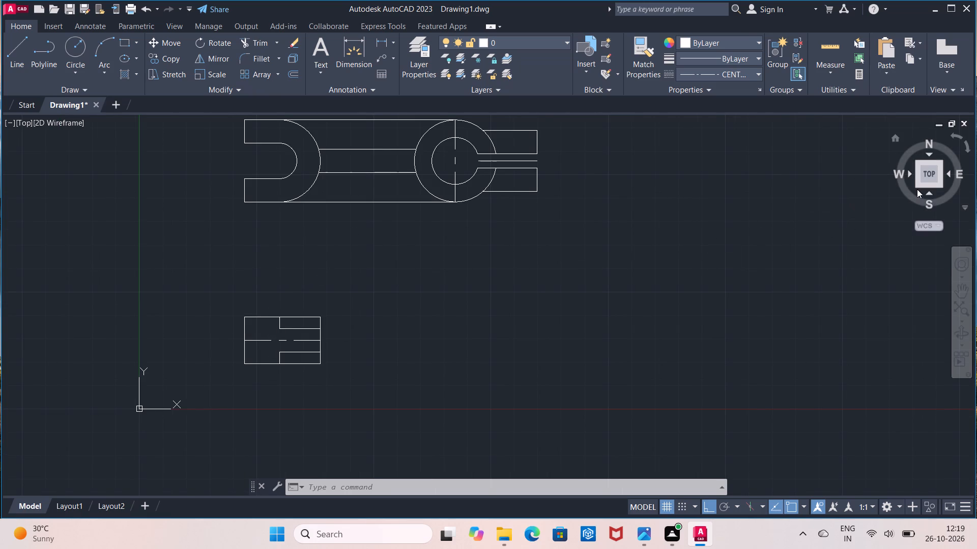
{"action": "left_click", "coordinate": [381, 37]}
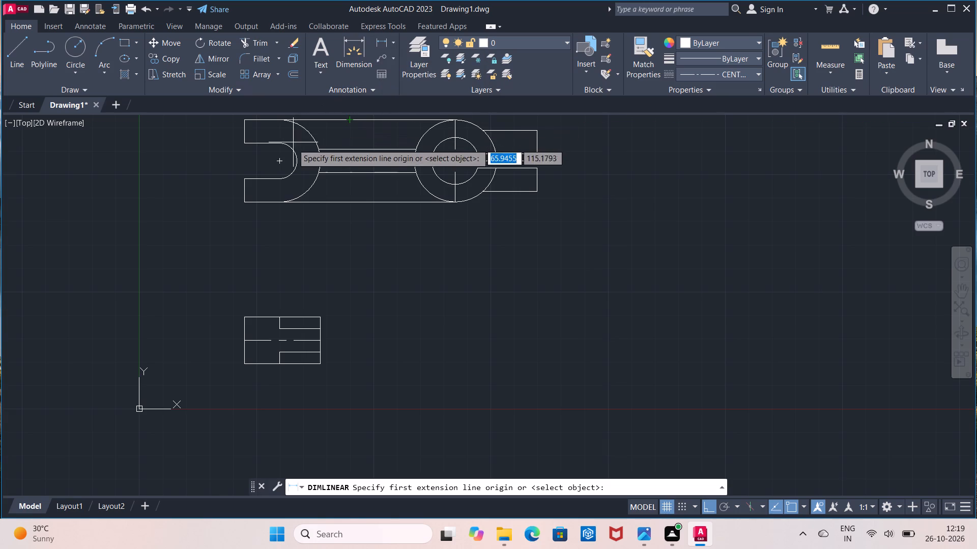
{"action": "left_click", "coordinate": [279, 159]}
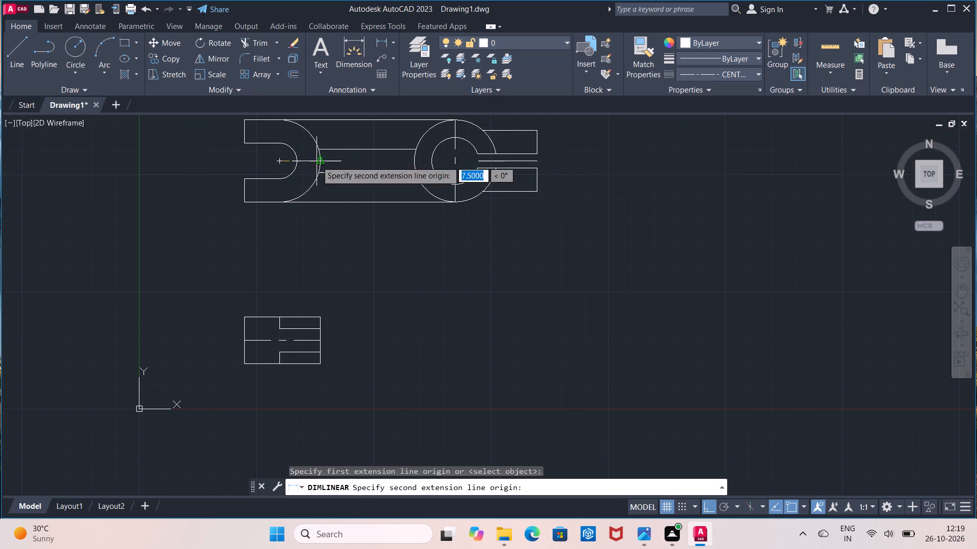
{"action": "left_click", "coordinate": [455, 160]}
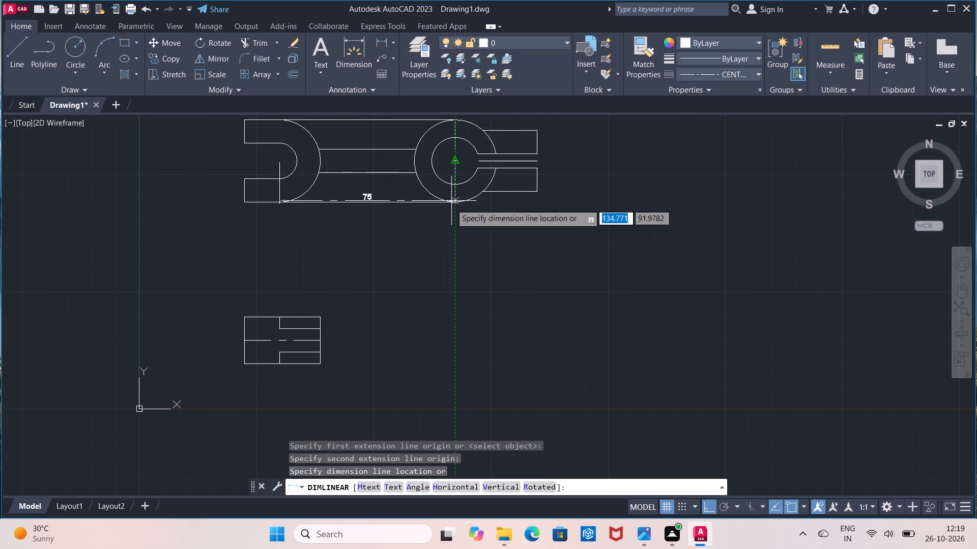
{"action": "key", "text": "Escape"}
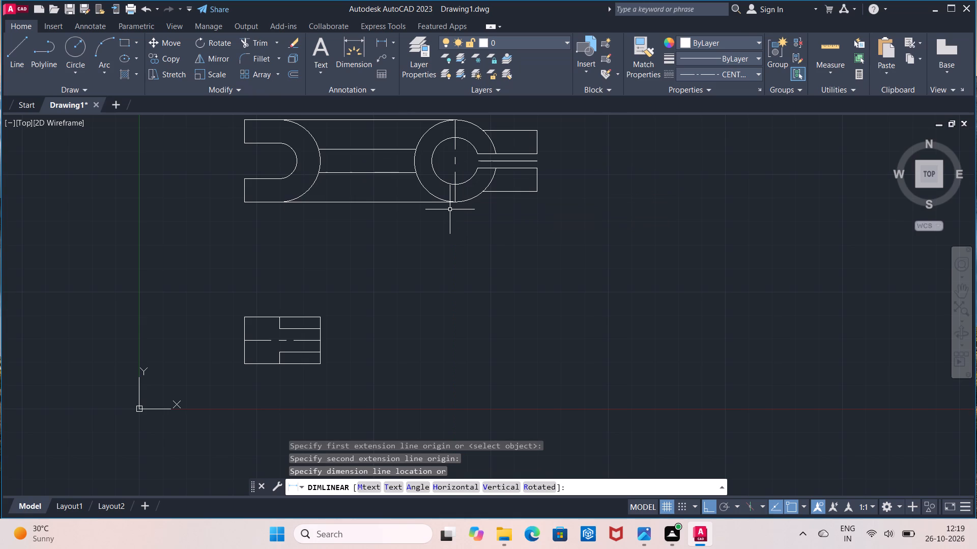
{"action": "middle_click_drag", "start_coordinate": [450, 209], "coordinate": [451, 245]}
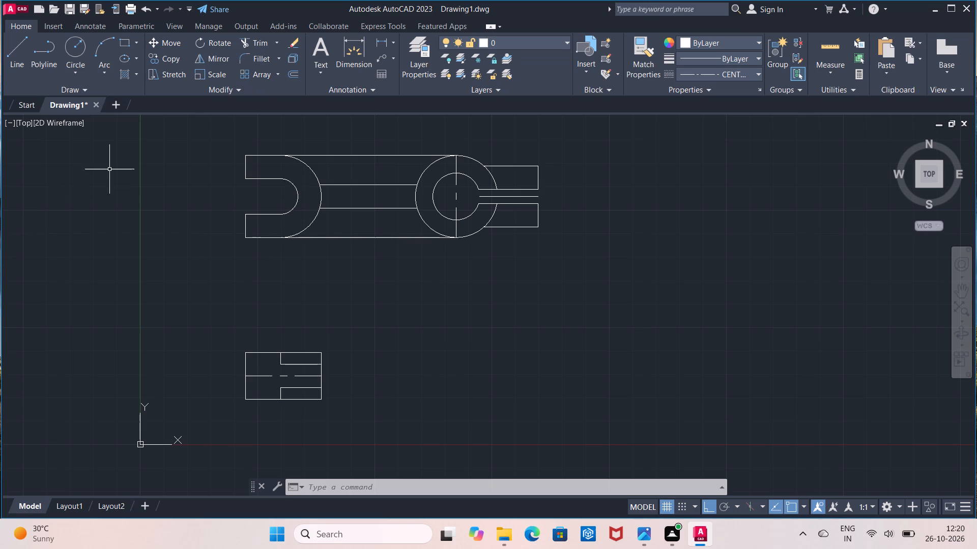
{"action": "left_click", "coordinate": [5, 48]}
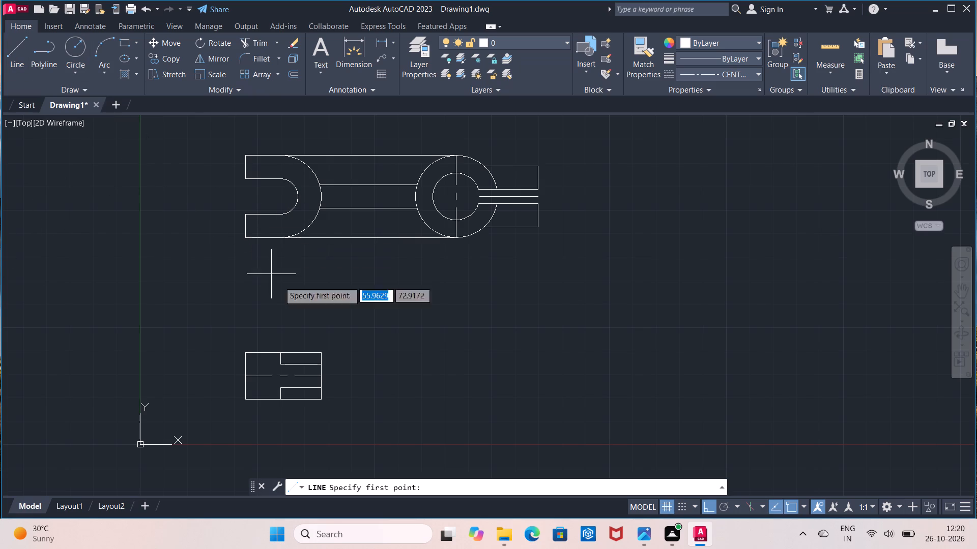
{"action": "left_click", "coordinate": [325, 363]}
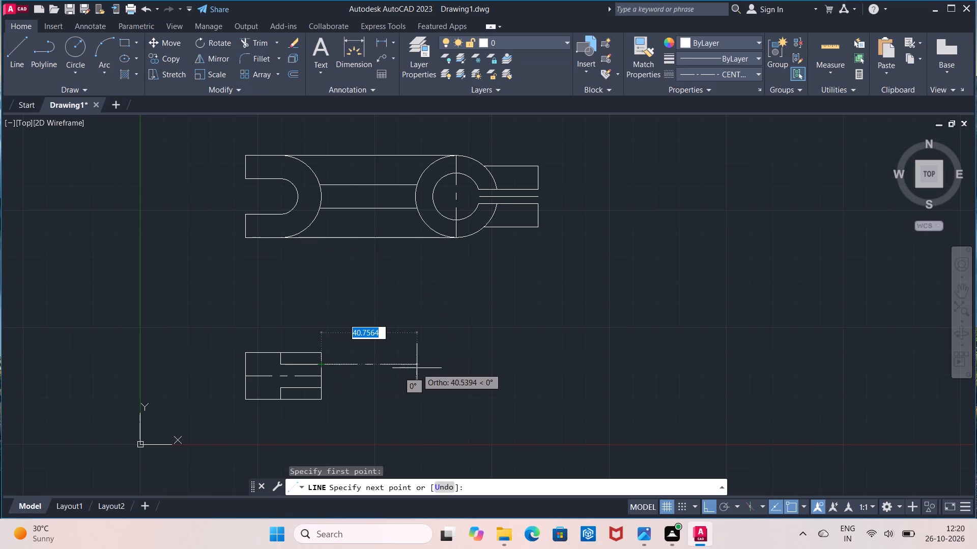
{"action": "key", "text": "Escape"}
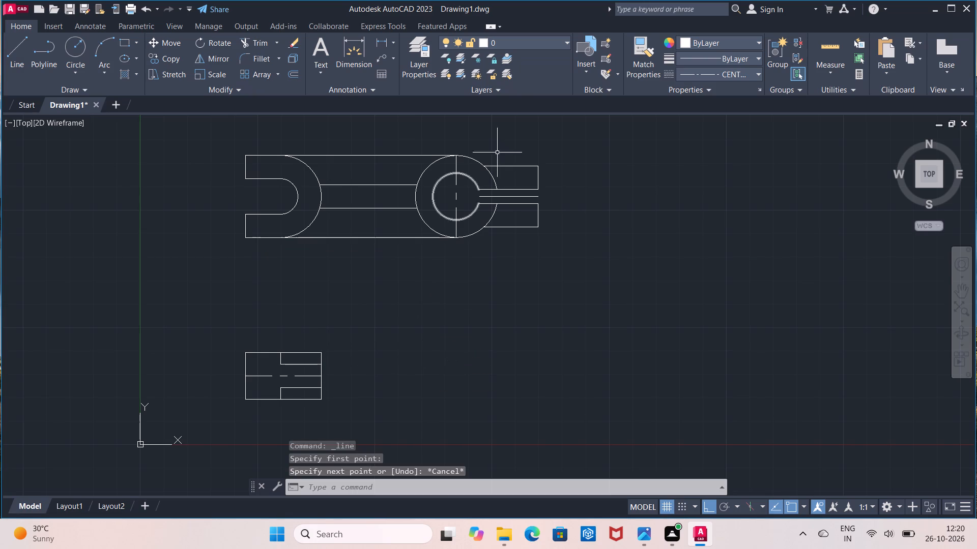
Set the current linetype to ByLayer and draw a horizontal line 57.5 long rightward from the upper L-shaped corner's end on the rectangle's right side.
{"action": "left_click", "coordinate": [701, 76]}
{"action": "left_click", "coordinate": [707, 93]}
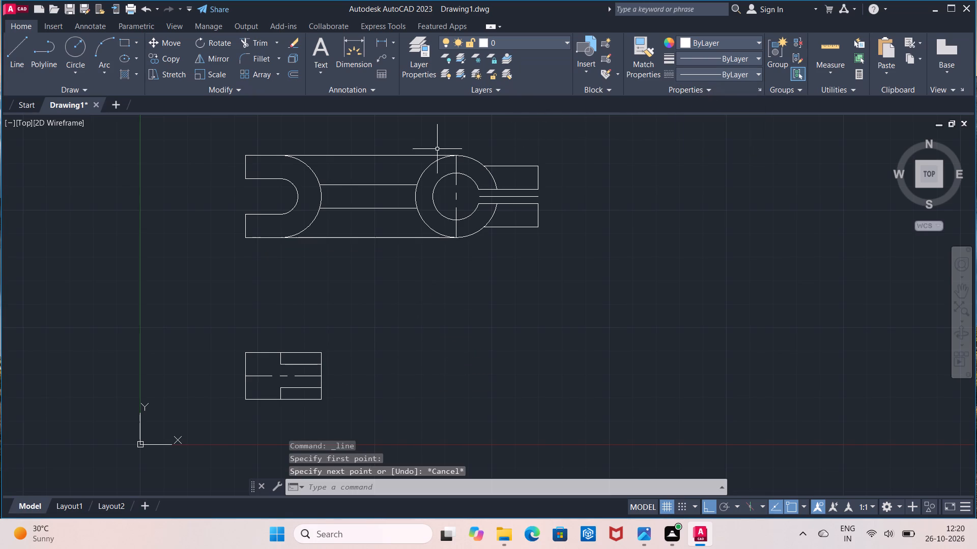
{"action": "left_click", "coordinate": [14, 65]}
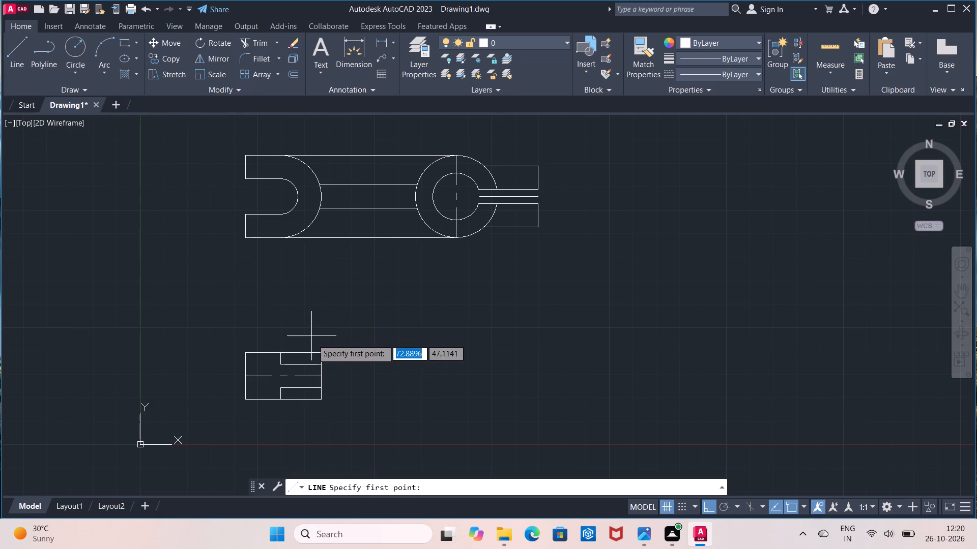
{"action": "left_click", "coordinate": [322, 361]}
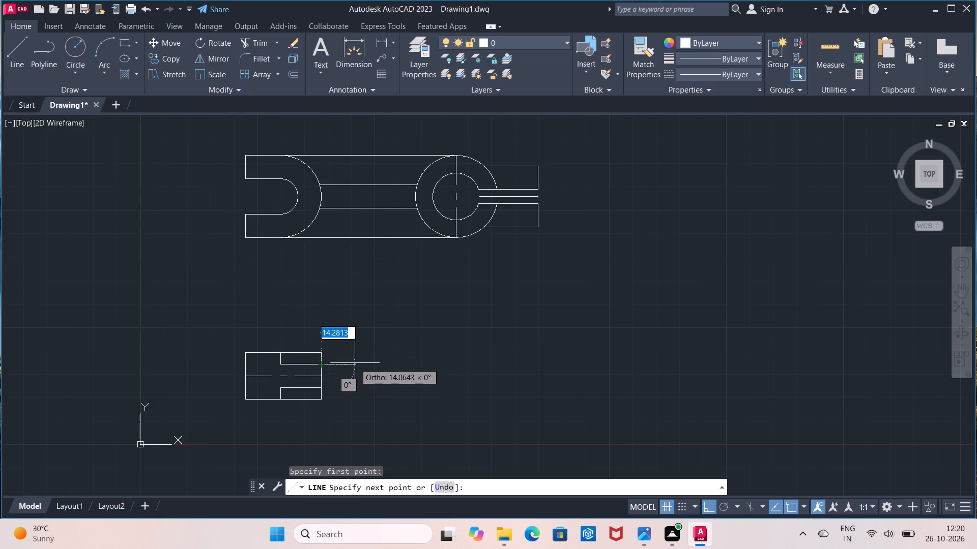
{"action": "type", "text": "57"}
{"action": "key", "text": "period"}
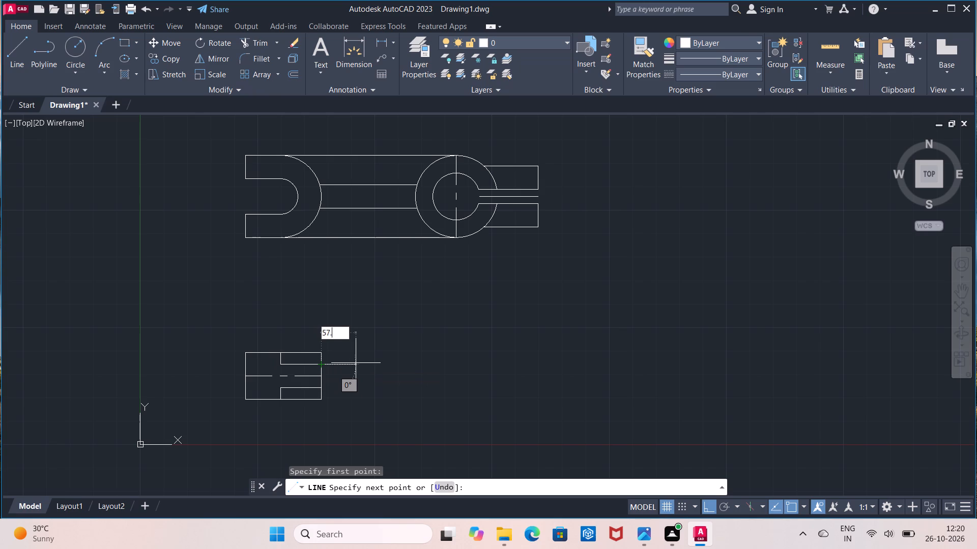
{"action": "key", "text": "5"}
{"action": "key", "text": "Return"}
{"action": "key", "text": "Escape"}
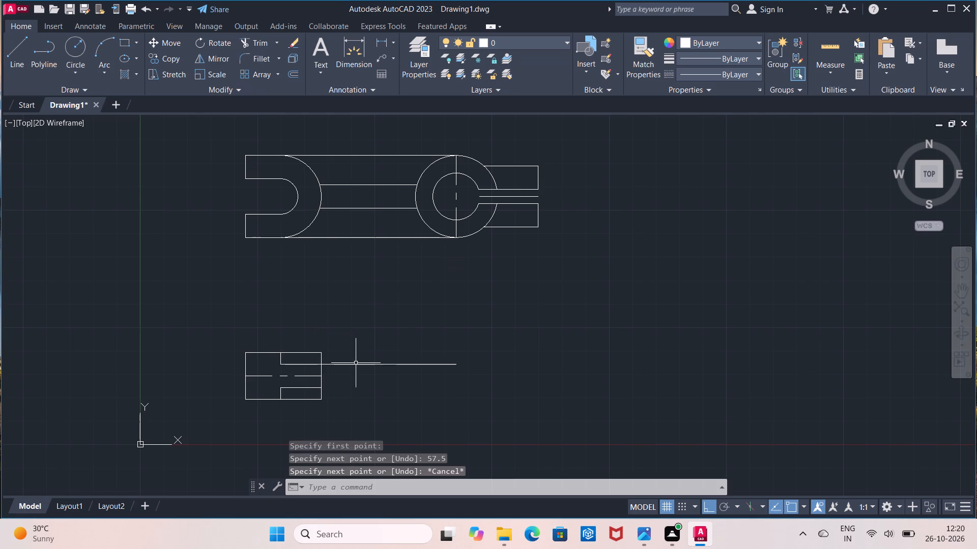
Draw a matching horizontal line 57.5 long rightward from the lower L-shaped corner's end on the rectangle's right side.
{"action": "left_click", "coordinate": [10, 66]}
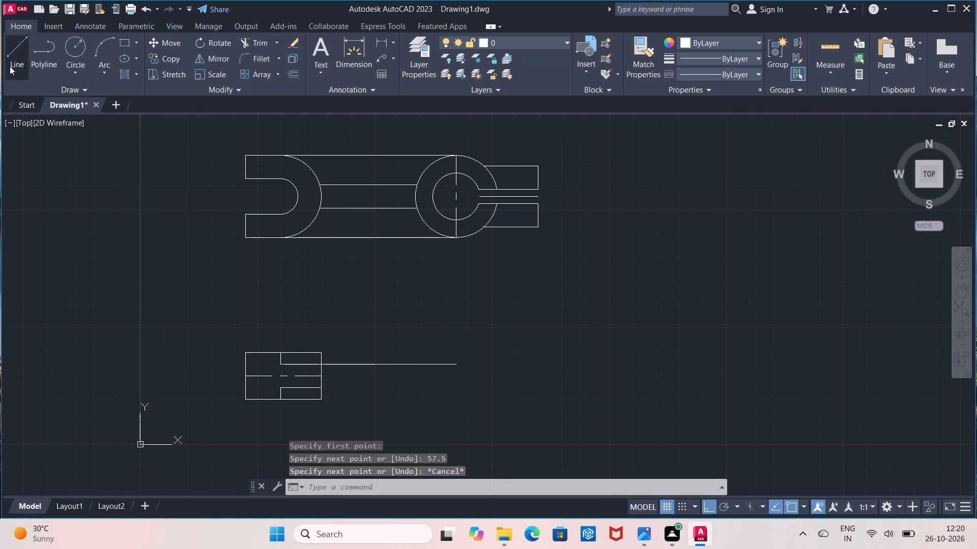
{"action": "left_click", "coordinate": [319, 389]}
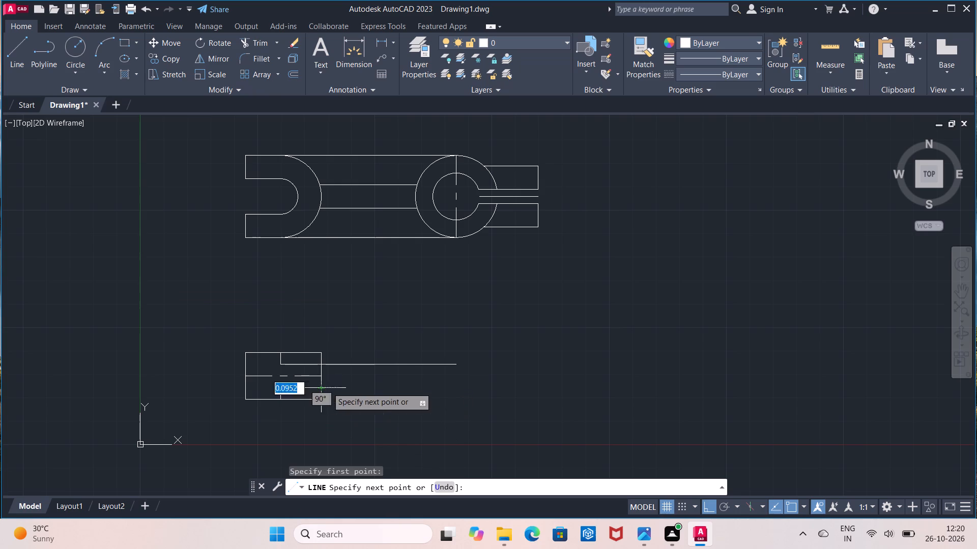
{"action": "key", "text": "5"}
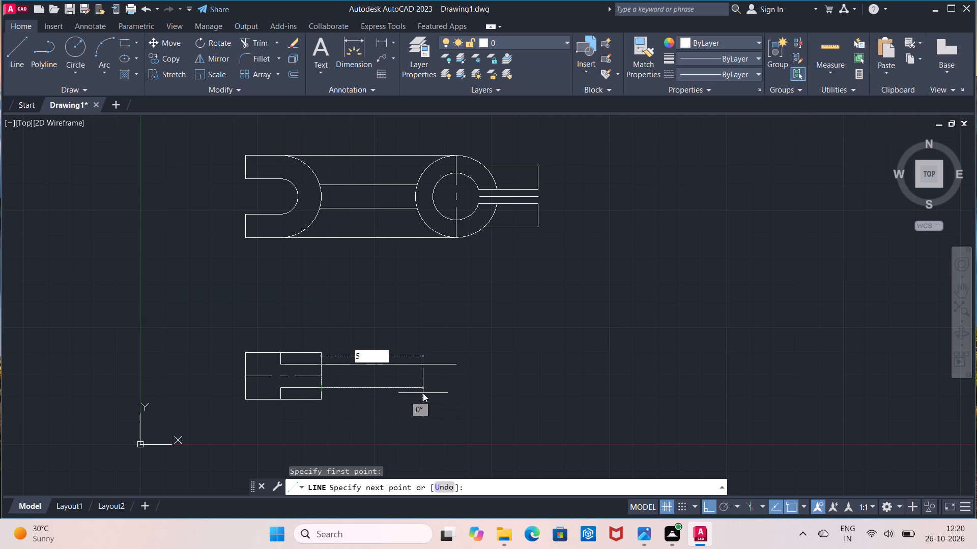
{"action": "type", "text": "7."}
{"action": "key", "text": "5"}
{"action": "key", "text": "Return"}
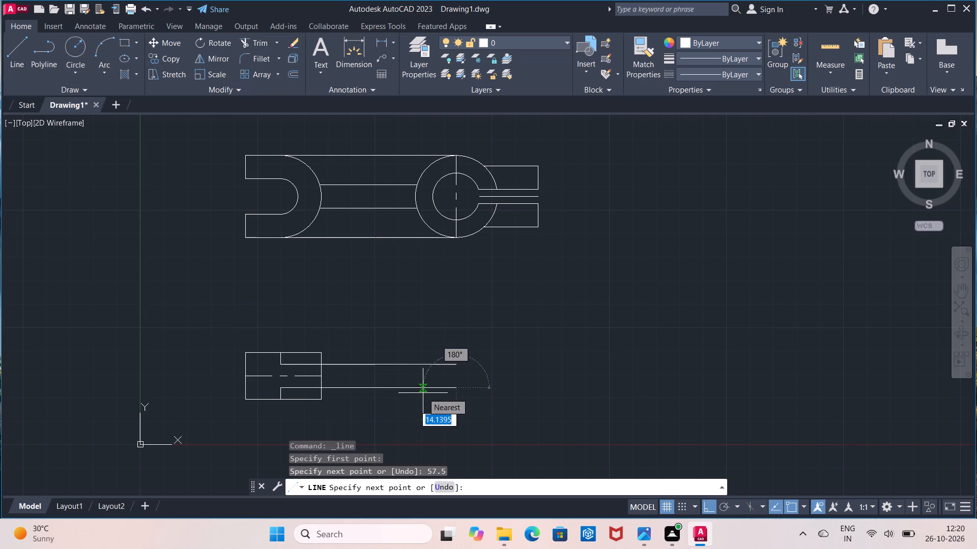
{"action": "key", "text": "Escape"}
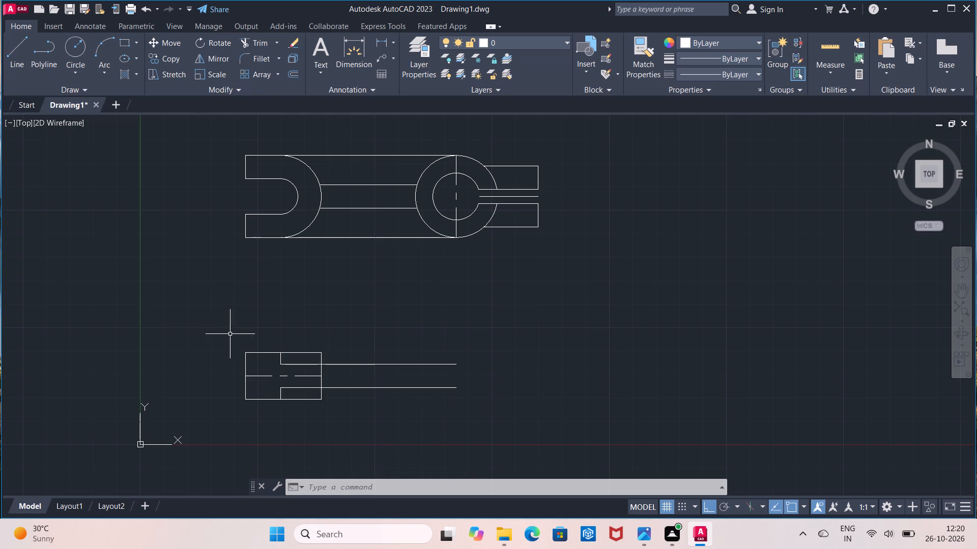
Close the arm's right end with a vertical line joining the ends of the two horizontal lines.
{"action": "left_click", "coordinate": [16, 56]}
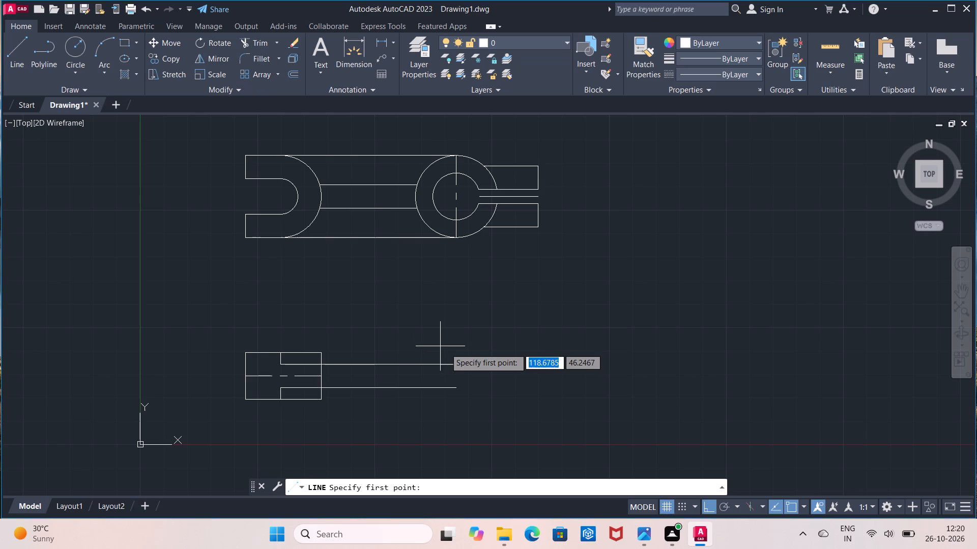
{"action": "left_click", "coordinate": [457, 366]}
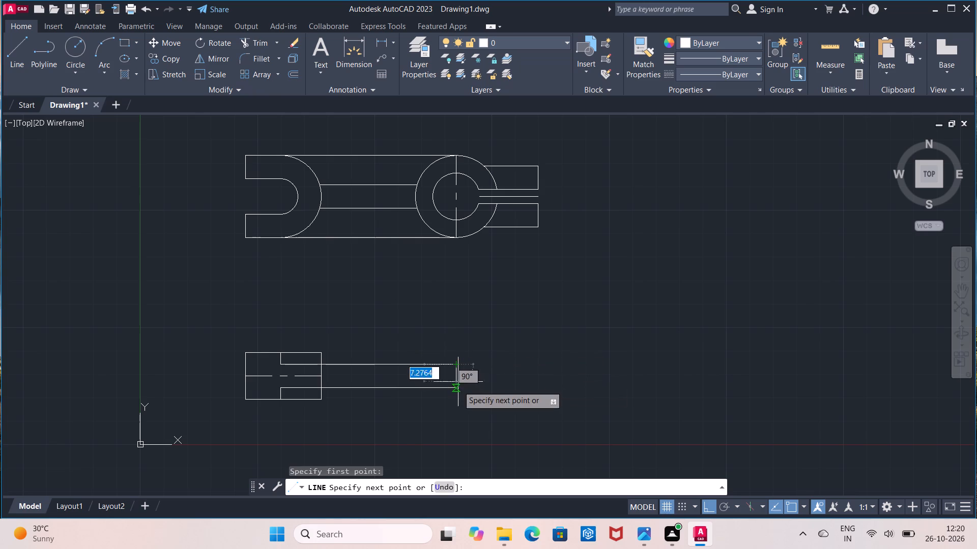
{"action": "left_click", "coordinate": [458, 388]}
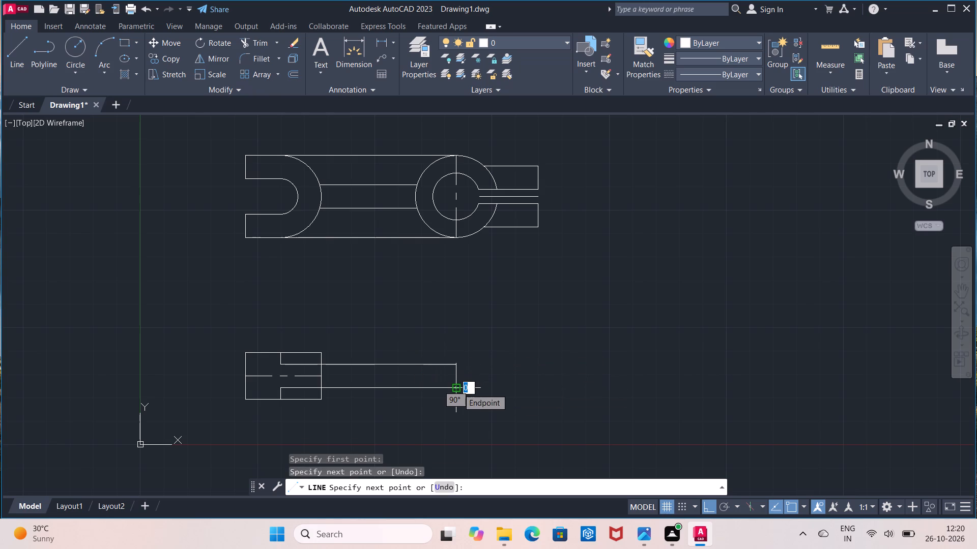
{"action": "key", "text": "Escape"}
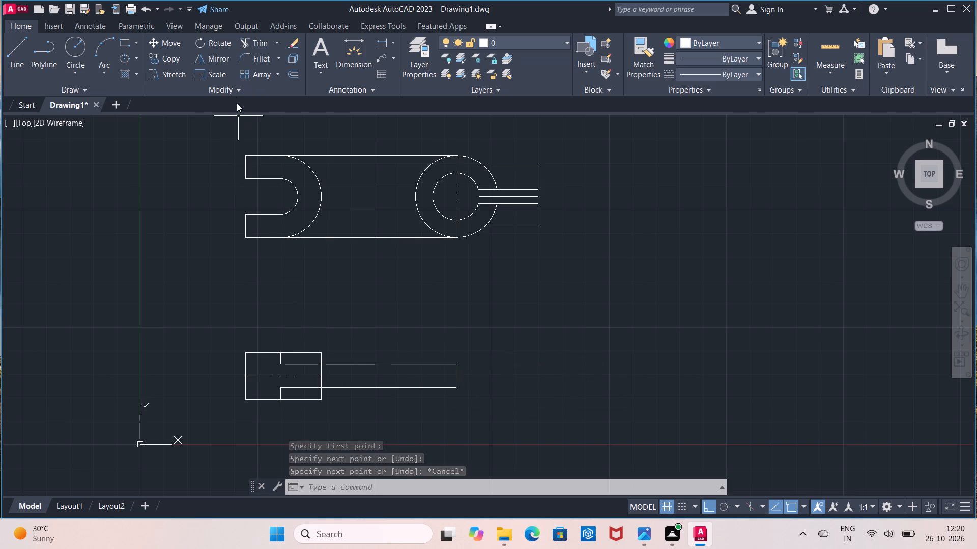
Trim the rectangle's right side between the arm's two horizontal lines in the lower view.
{"action": "left_click", "coordinate": [257, 46]}
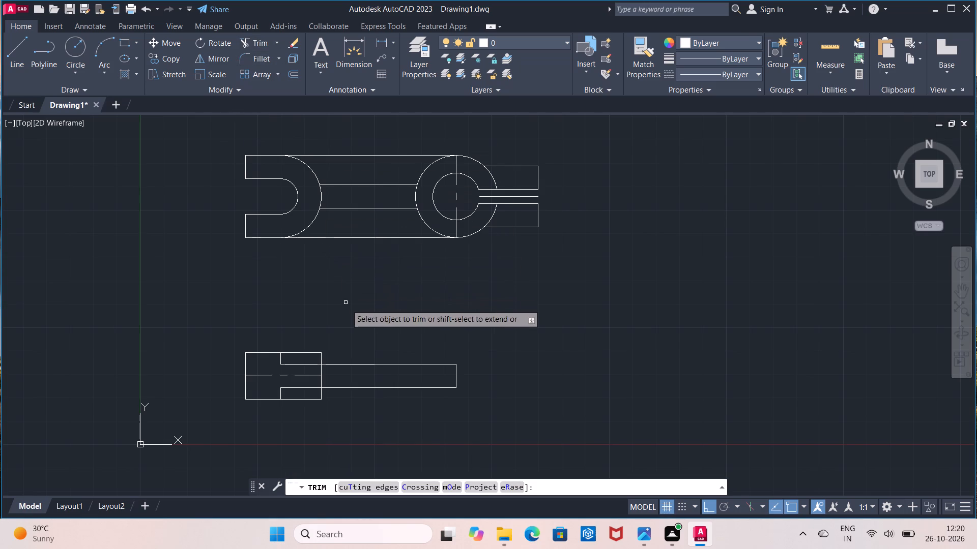
{"action": "left_click", "coordinate": [323, 370]}
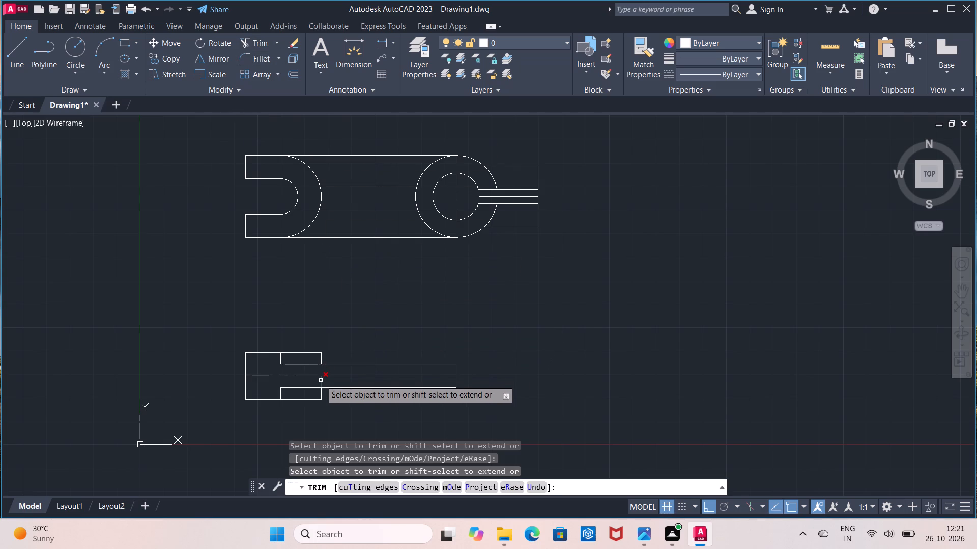
{"action": "left_click", "coordinate": [321, 380]}
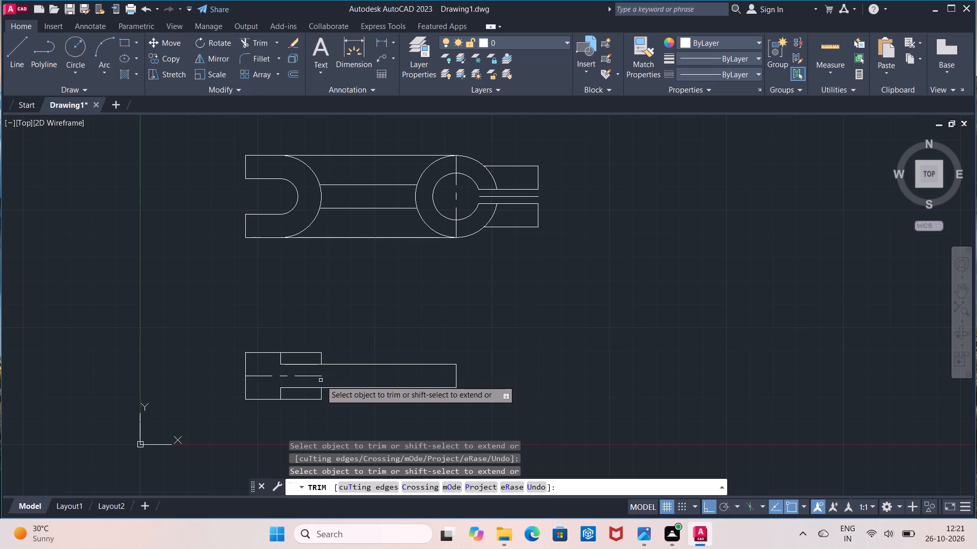
{"action": "key", "text": "Escape"}
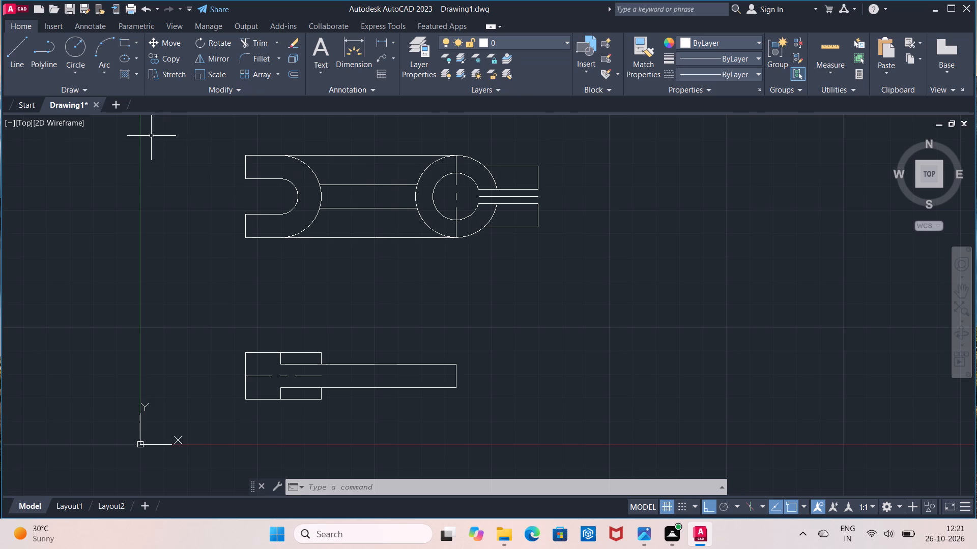
Draw a vertical projection line from the clamping ring's leftmost point down to the arm's upper edge in the lower view.
{"action": "left_click", "coordinate": [24, 70]}
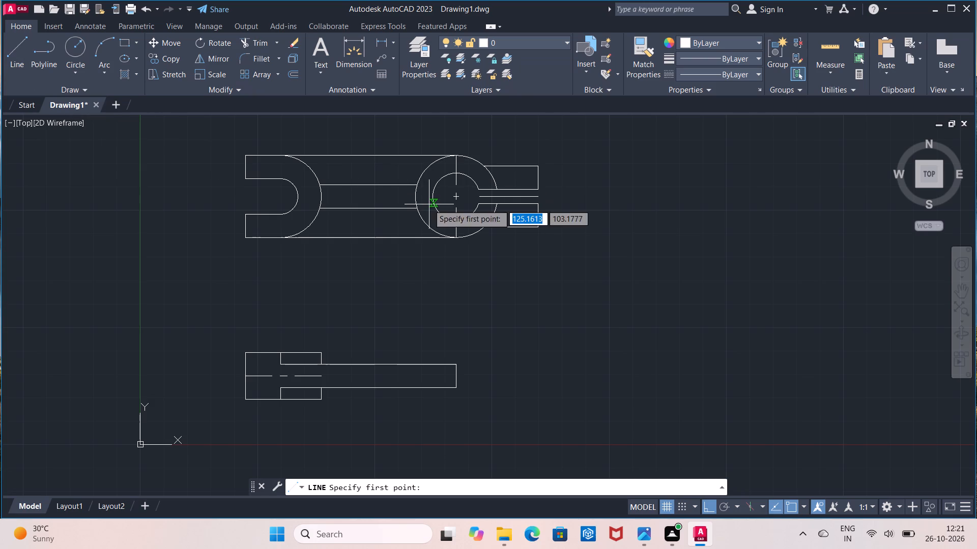
{"action": "left_click", "coordinate": [417, 196]}
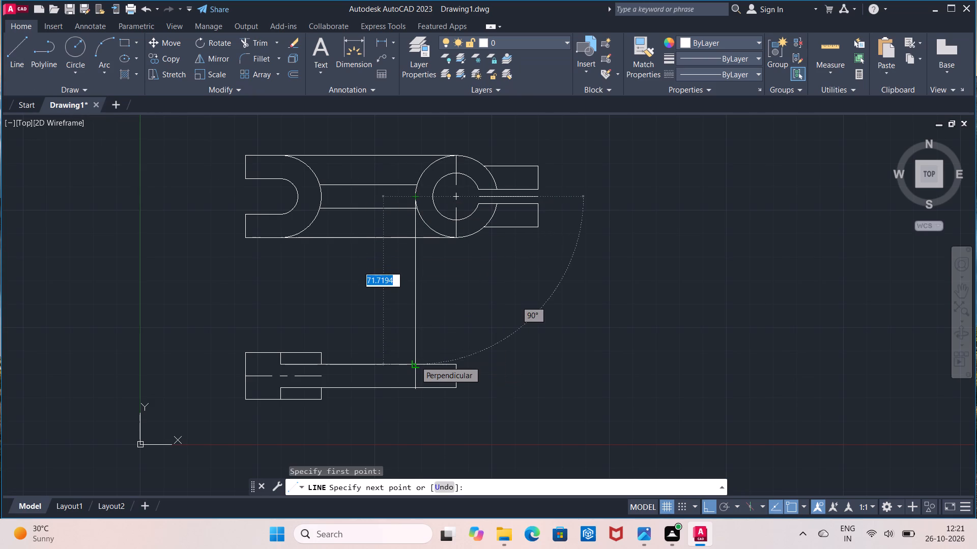
{"action": "left_click", "coordinate": [415, 361]}
{"action": "key", "text": "Escape"}
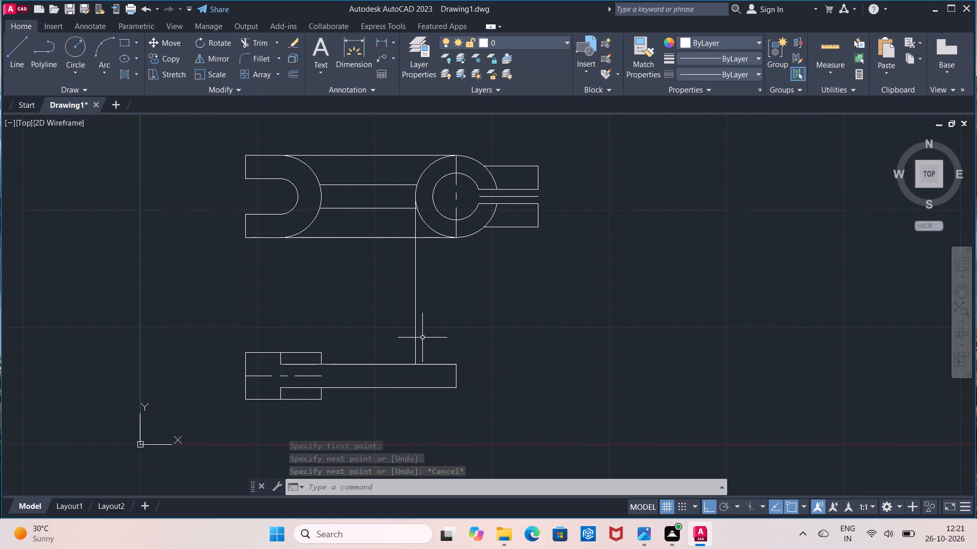
Trim the projection line's segments inside the upper view, above its bottom edge.
{"action": "left_click", "coordinate": [258, 46]}
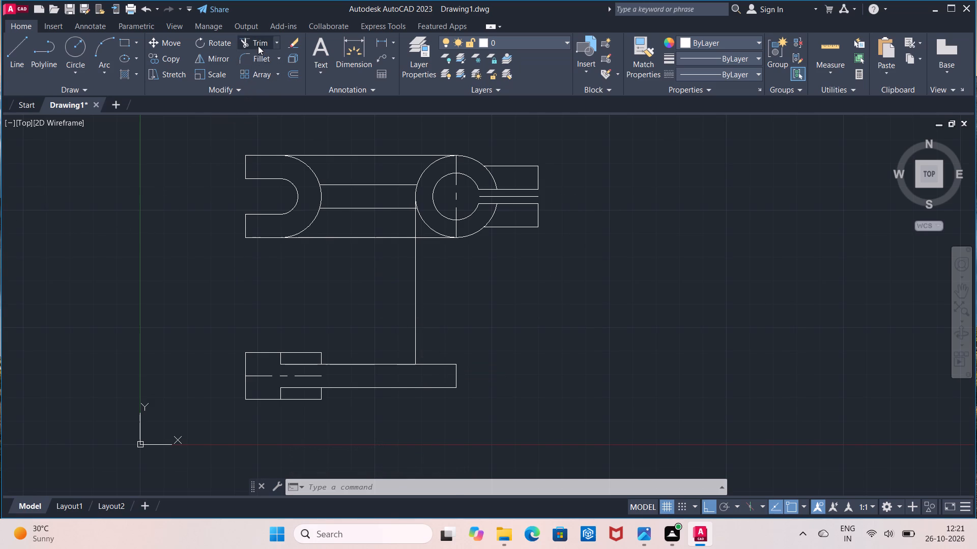
{"action": "left_click", "coordinate": [414, 222]}
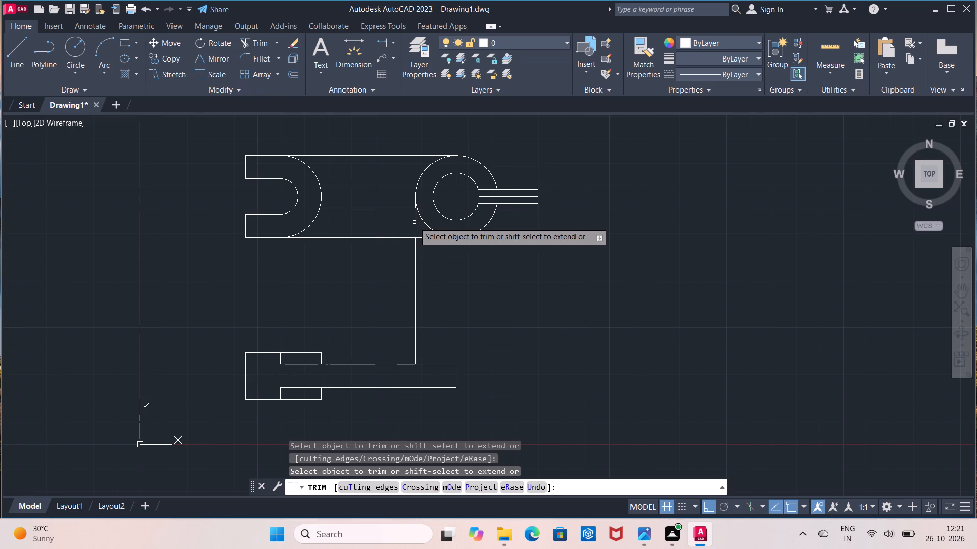
{"action": "scroll", "coordinate": [414, 222], "scroll_direction": "up", "scroll_amount": 2}
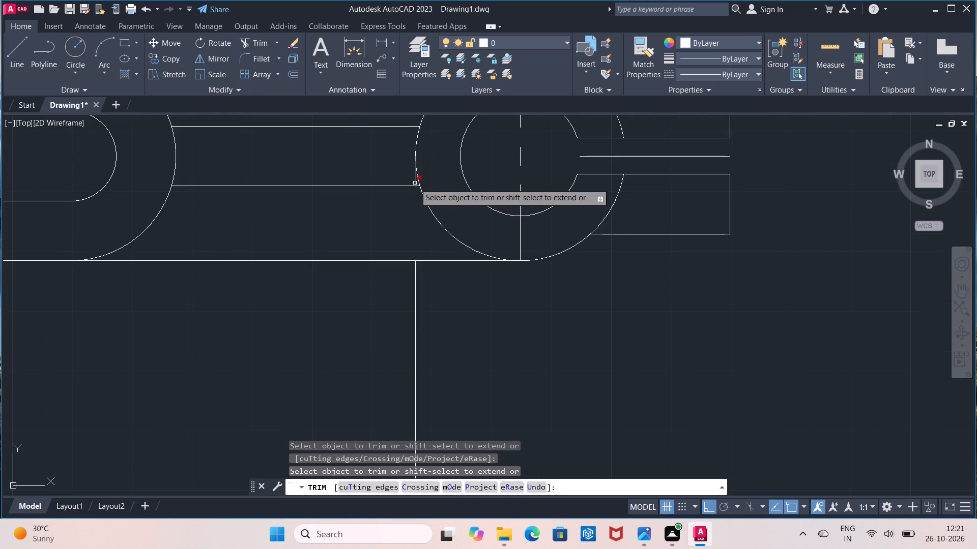
{"action": "left_click", "coordinate": [415, 182]}
{"action": "key", "text": "Escape"}
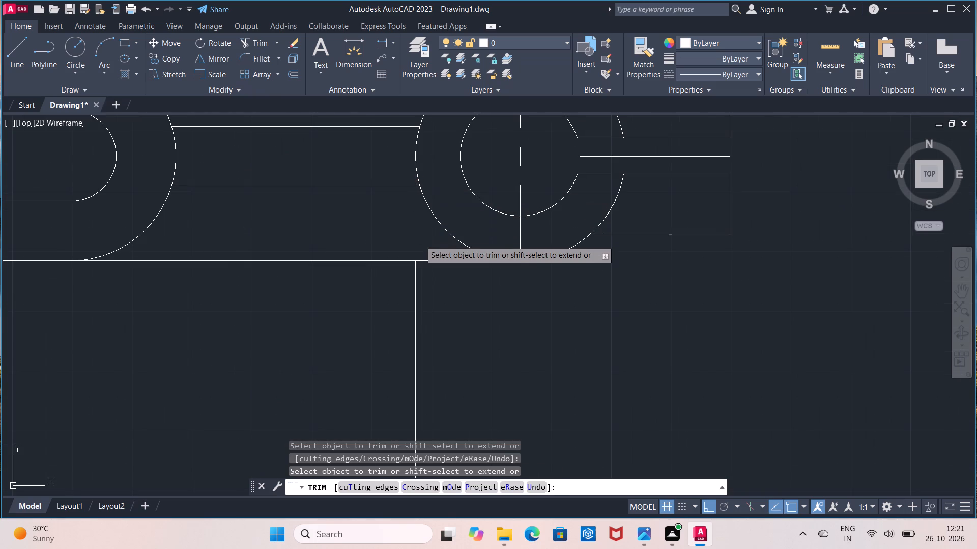
Place a 35 vertical linear dimension upward from the projection line's foot on the arm, to the left of the line.
{"action": "scroll", "coordinate": [420, 240], "scroll_direction": "down", "scroll_amount": 2}
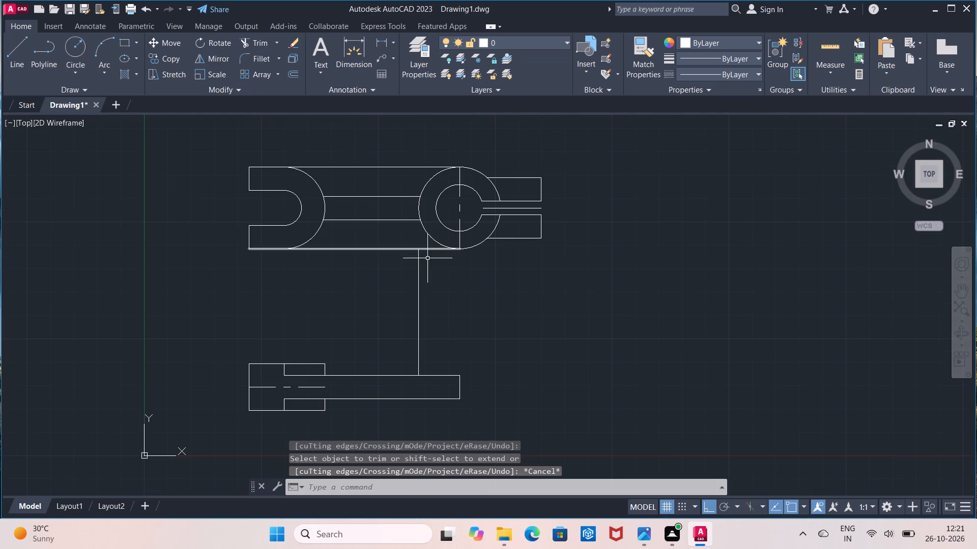
{"action": "middle_click_drag", "start_coordinate": [432, 300], "coordinate": [438, 283]}
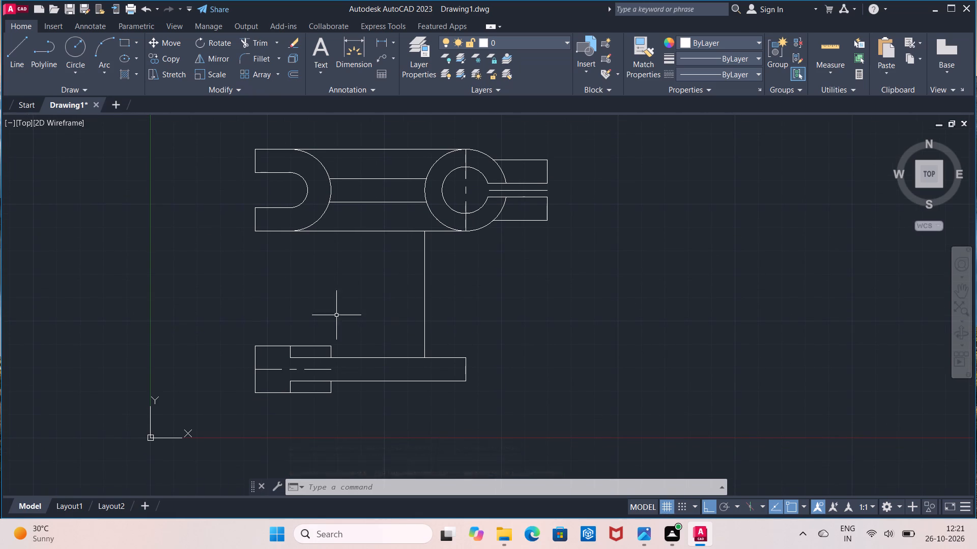
{"action": "left_click", "coordinate": [376, 43]}
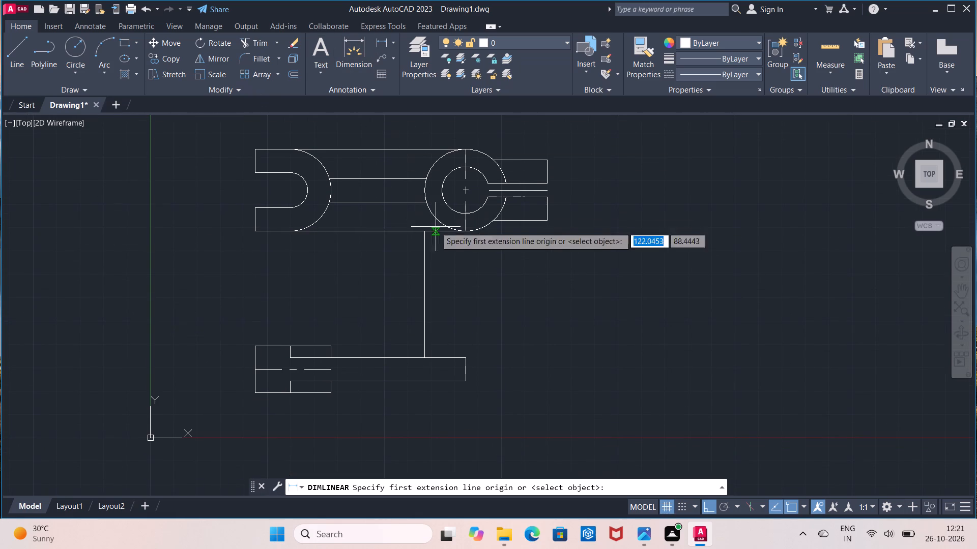
{"action": "left_click", "coordinate": [428, 355]}
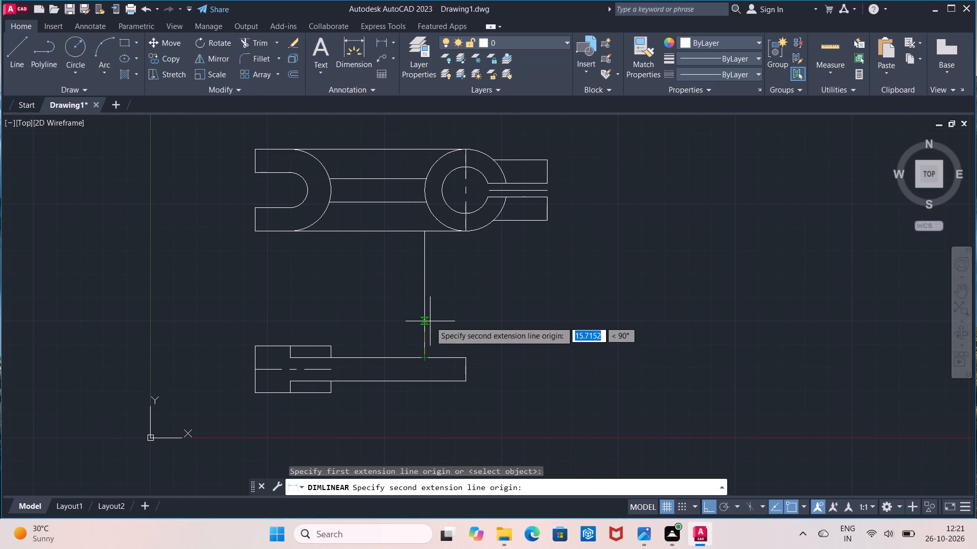
{"action": "type", "text": "35"}
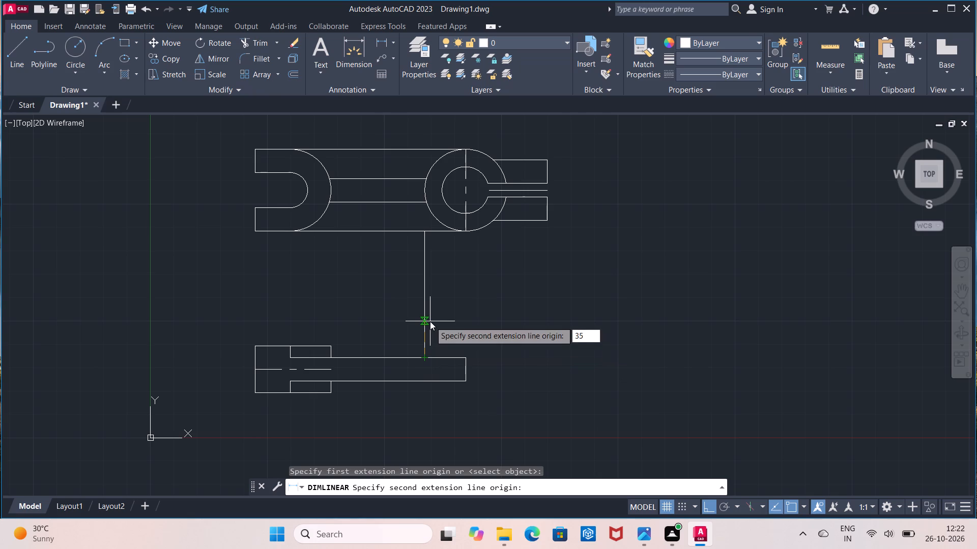
{"action": "key", "text": "Return"}
{"action": "left_click", "coordinate": [397, 319]}
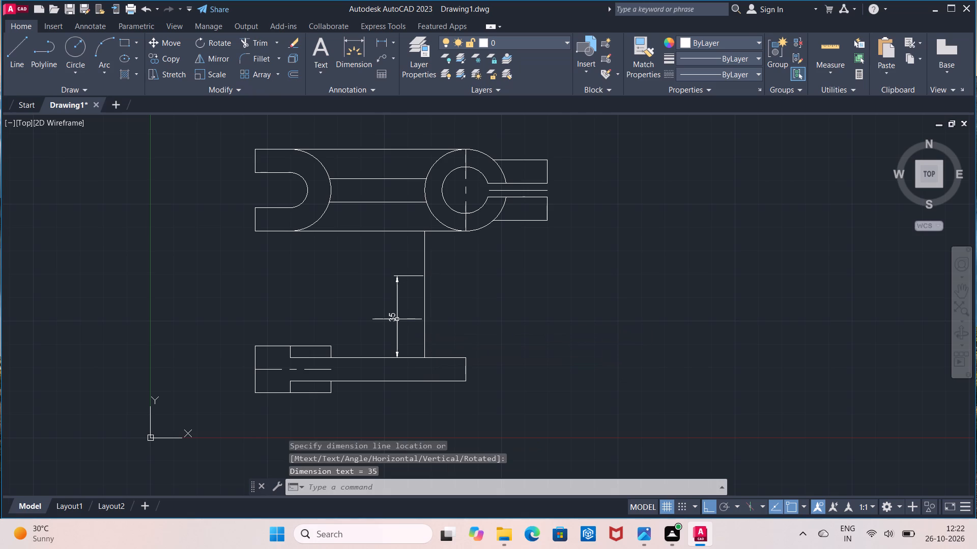
Draw a short horizontal line from the top of the 35 dimension across to the vertical projection line.
{"action": "left_click", "coordinate": [13, 72]}
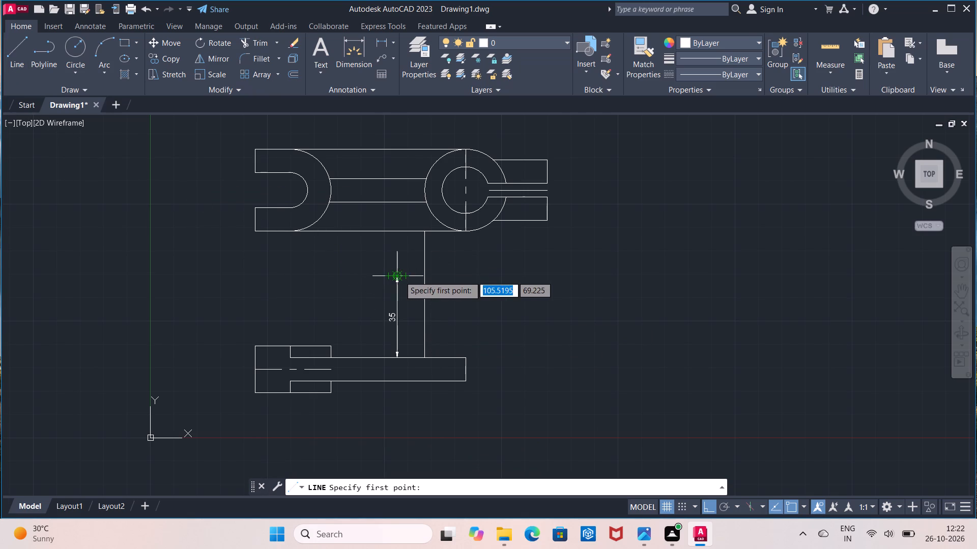
{"action": "left_click", "coordinate": [399, 276]}
{"action": "left_click", "coordinate": [427, 276]}
{"action": "key", "text": "Escape"}
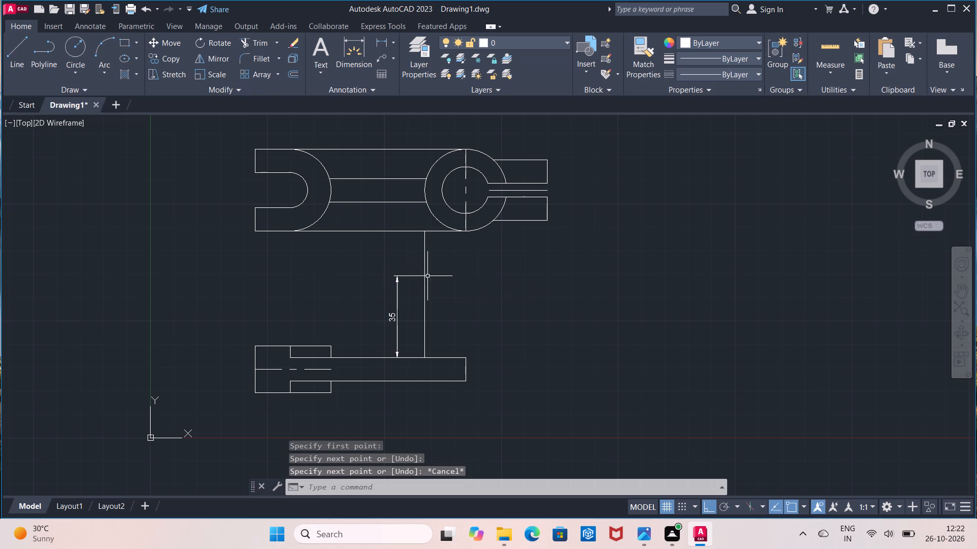
Trim off the projection line above the short horizontal line and remove the 35 vertical dimension.
{"action": "left_click", "coordinate": [251, 41]}
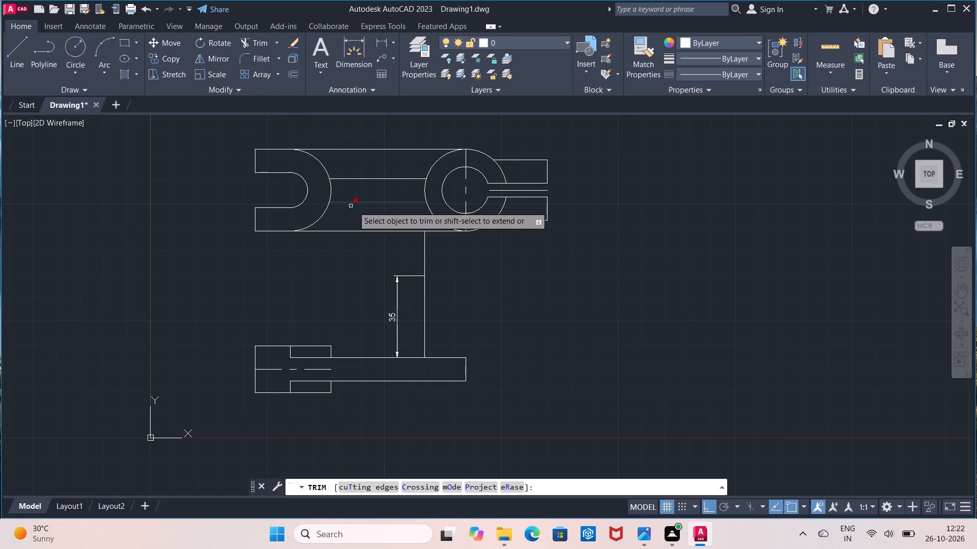
{"action": "left_click", "coordinate": [423, 252]}
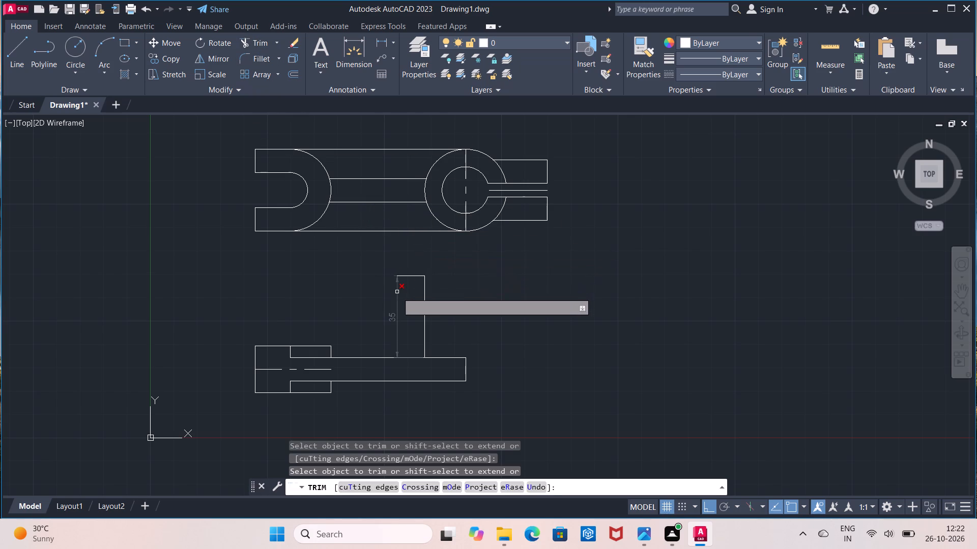
{"action": "left_click", "coordinate": [396, 294]}
{"action": "key", "text": "Return"}
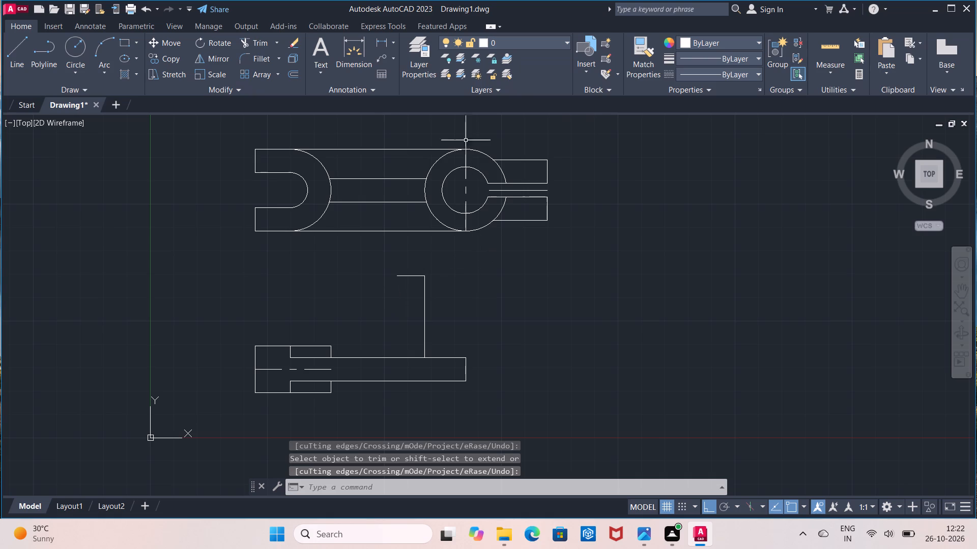
Measure the clamping ring's outer diameter horizontally in the upper view.
{"action": "left_click", "coordinate": [377, 44]}
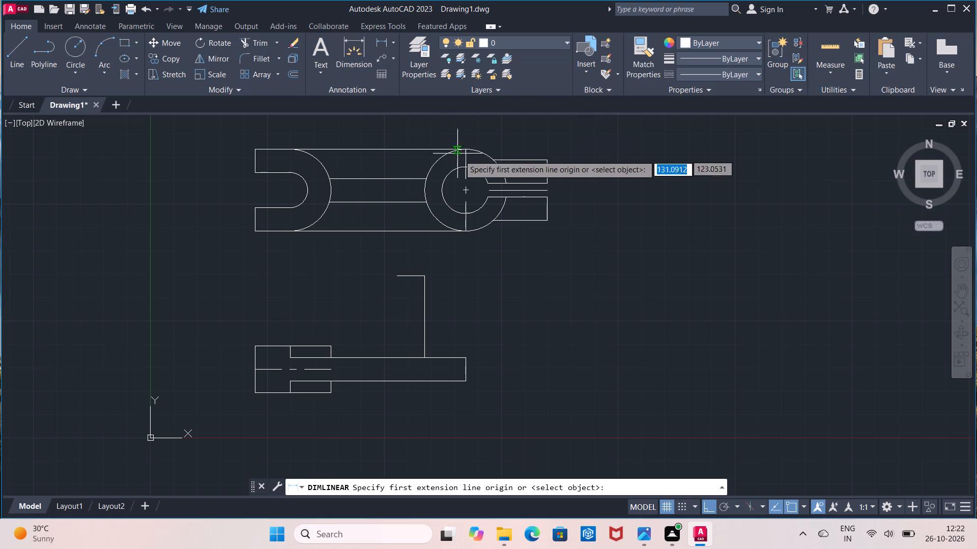
{"action": "left_click", "coordinate": [427, 189]}
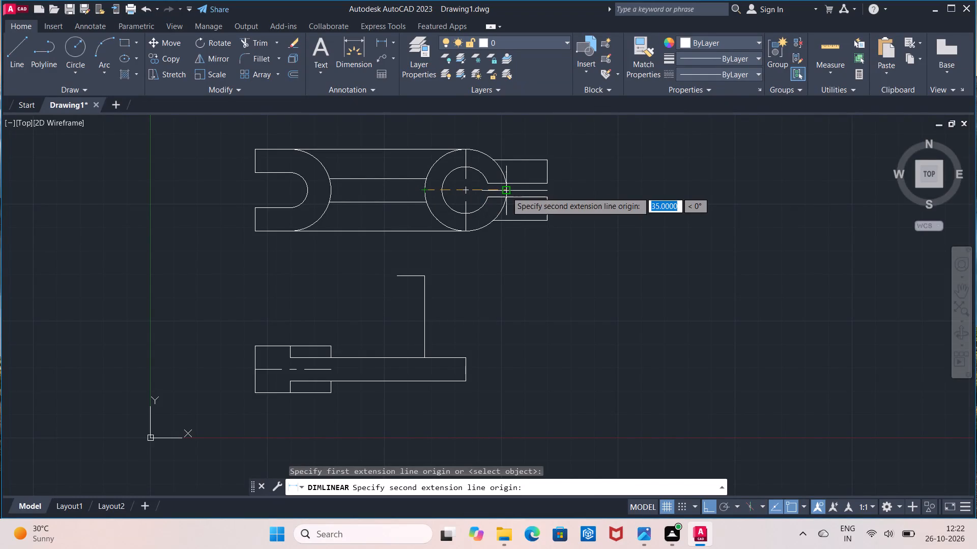
{"action": "left_click", "coordinate": [506, 192]}
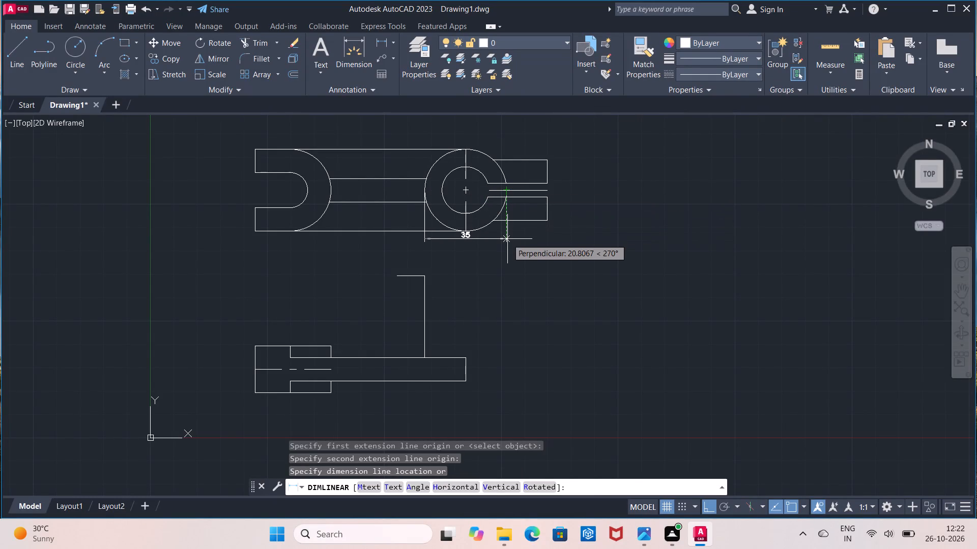
{"action": "key", "text": "Escape"}
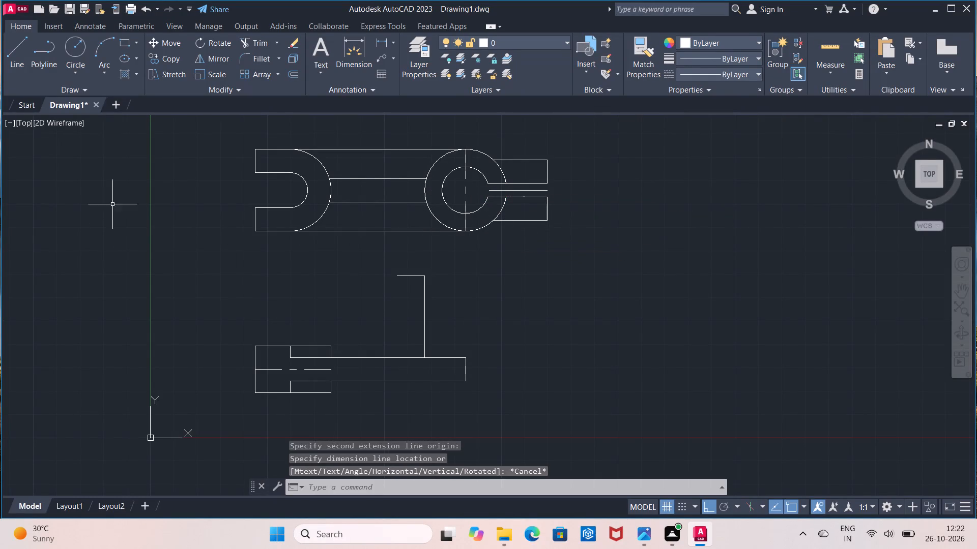
Remove the short horizontal line at the top of the projection line.
{"action": "left_click", "coordinate": [248, 42]}
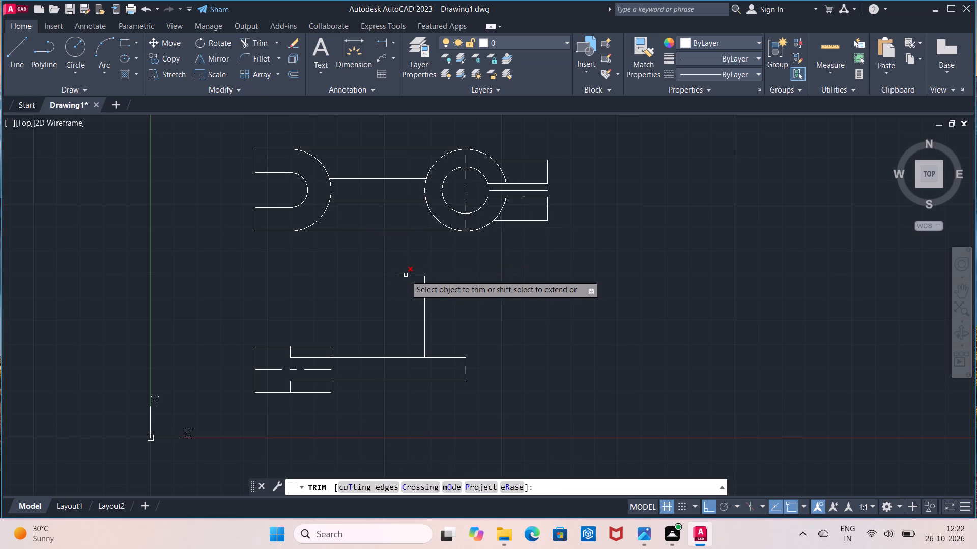
{"action": "left_click", "coordinate": [406, 276]}
{"action": "key", "text": "Escape"}
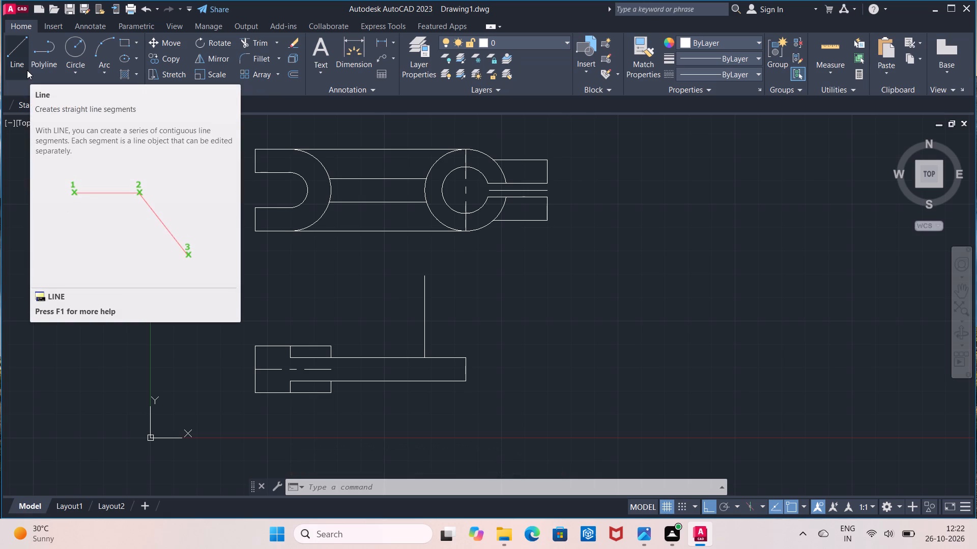
Draw a 35 horizontal line rightward from the top of the vertical projection line.
{"action": "left_click", "coordinate": [27, 70]}
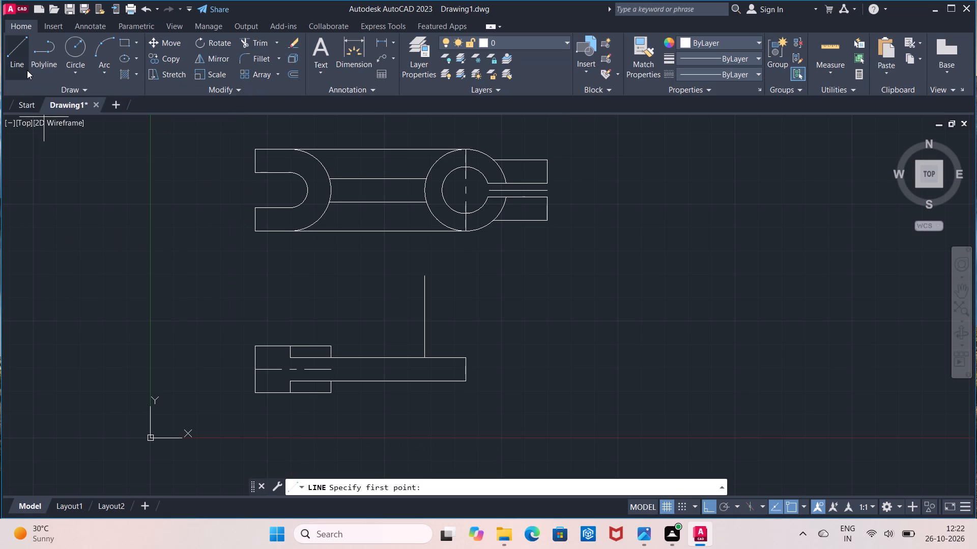
{"action": "left_click", "coordinate": [420, 274]}
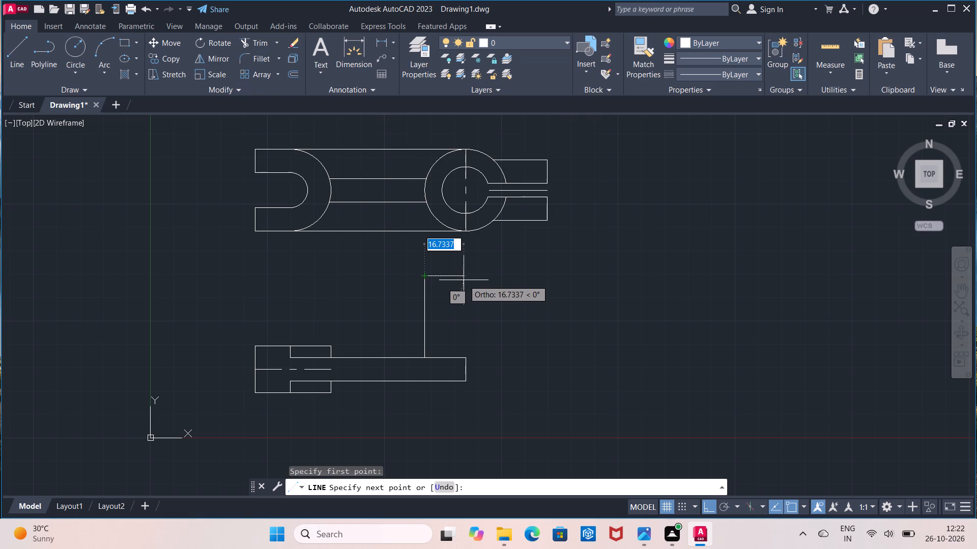
{"action": "type", "text": "35"}
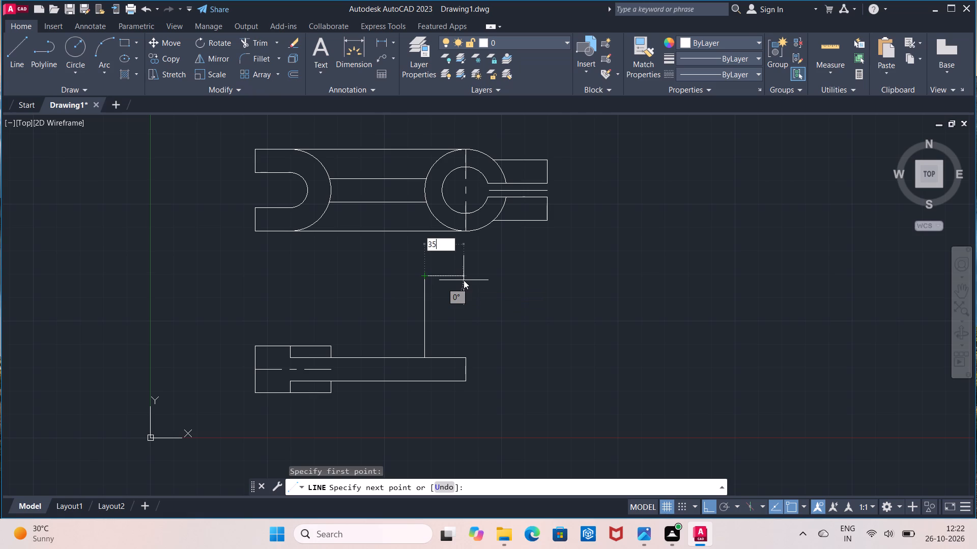
{"action": "key", "text": "Return"}
{"action": "key", "text": "Escape"}
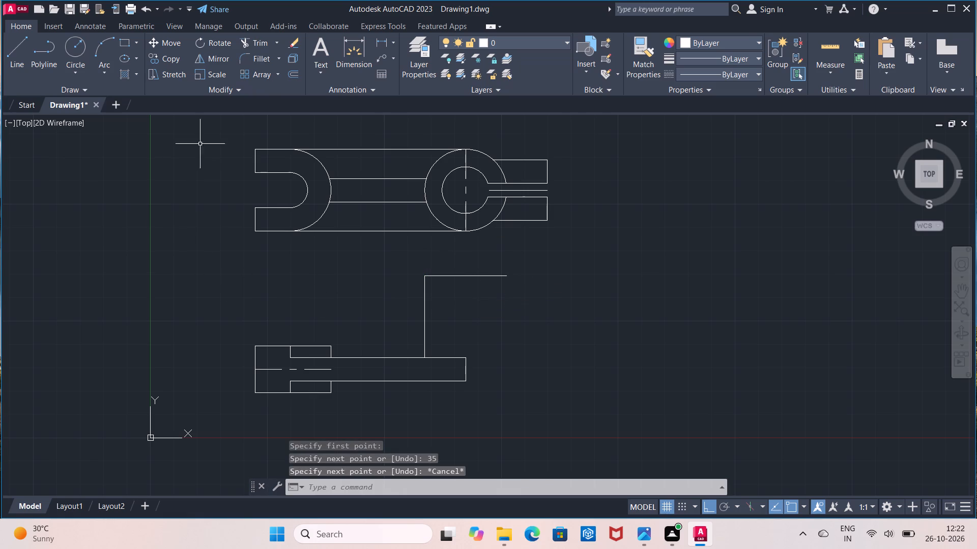
Measure the vertical offset between the arm's lower edge and the fork block's bottom edge in the lower view.
{"action": "left_click", "coordinate": [383, 43]}
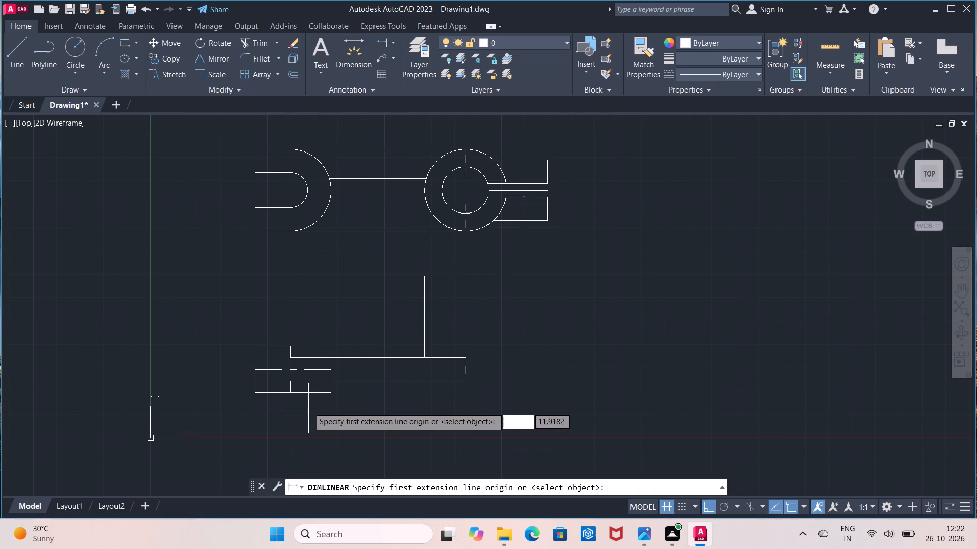
{"action": "left_click", "coordinate": [328, 379]}
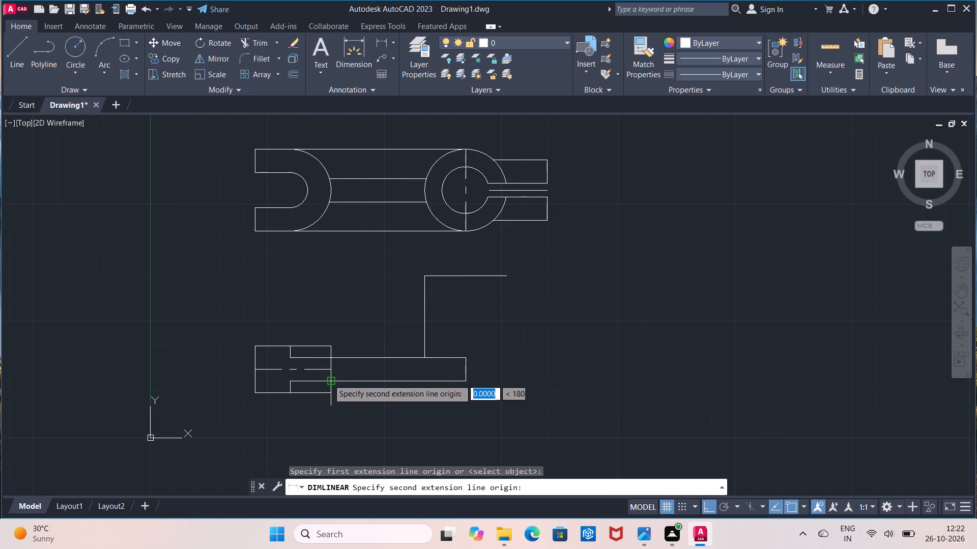
{"action": "left_click", "coordinate": [328, 395]}
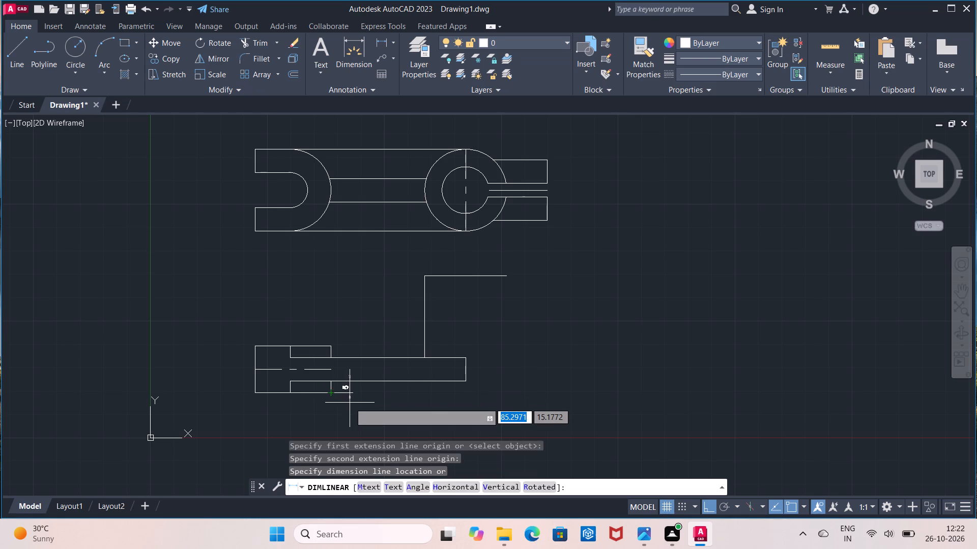
{"action": "key", "text": "Escape"}
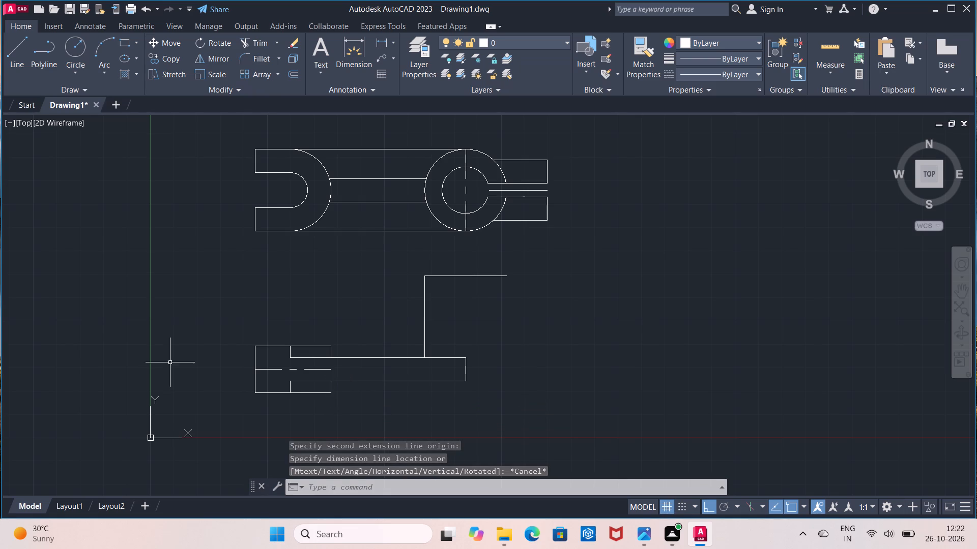
Outline the ring block from the arm's lower edge below the projection line: 5 down, 35 right, and up to the top line's free end.
{"action": "left_click", "coordinate": [18, 74]}
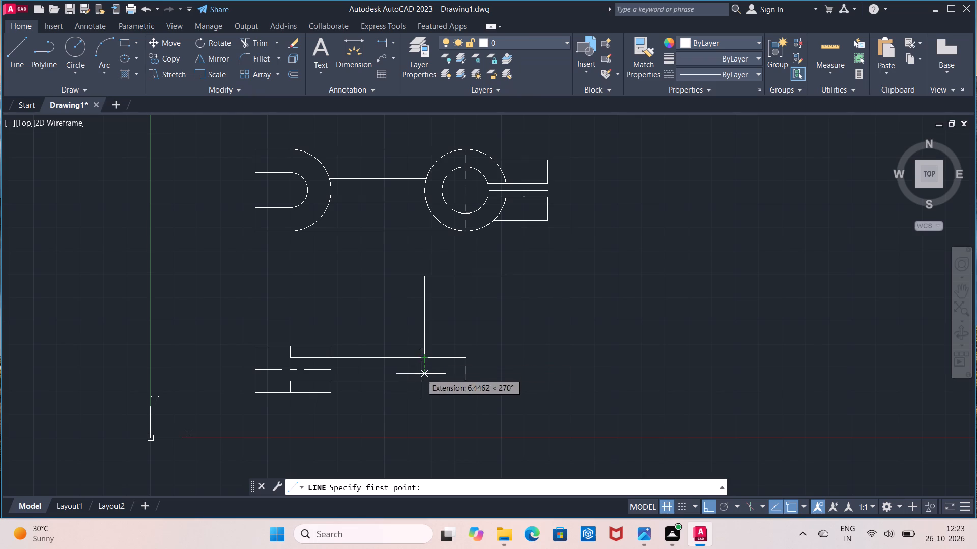
{"action": "left_click", "coordinate": [421, 382]}
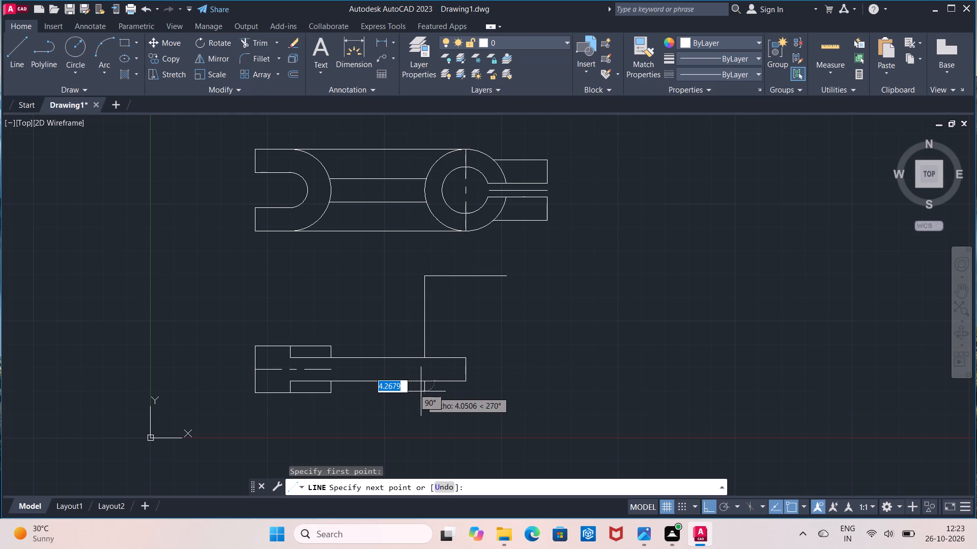
{"action": "key", "text": "5"}
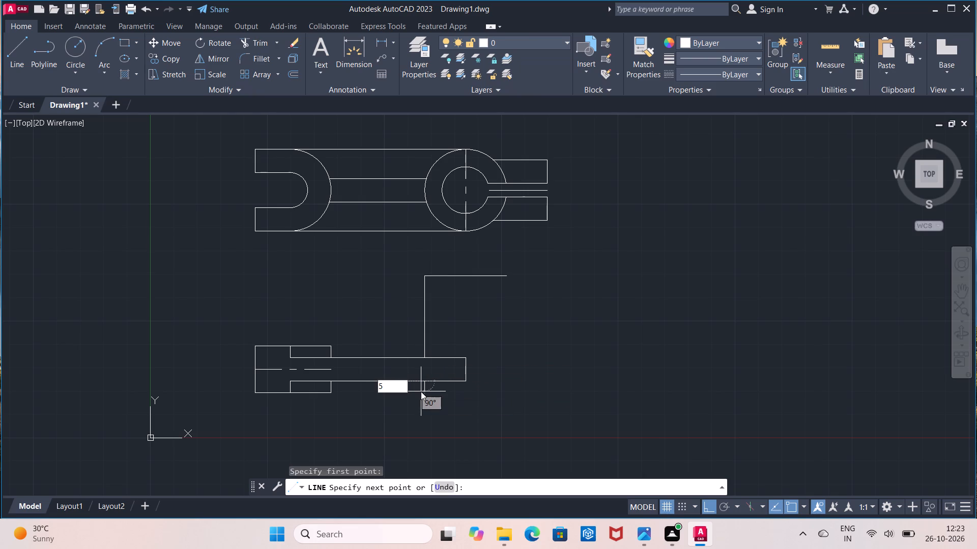
{"action": "key", "text": "Return"}
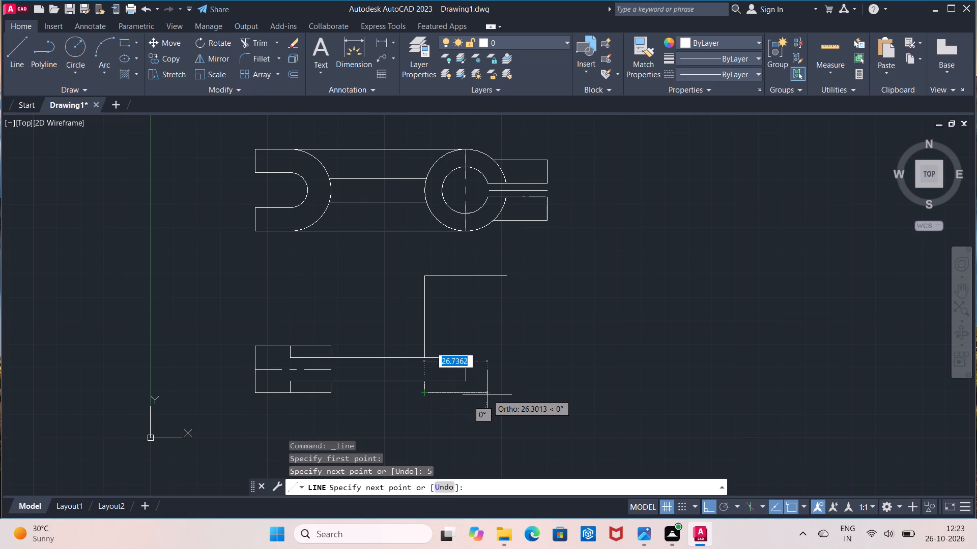
{"action": "type", "text": "35"}
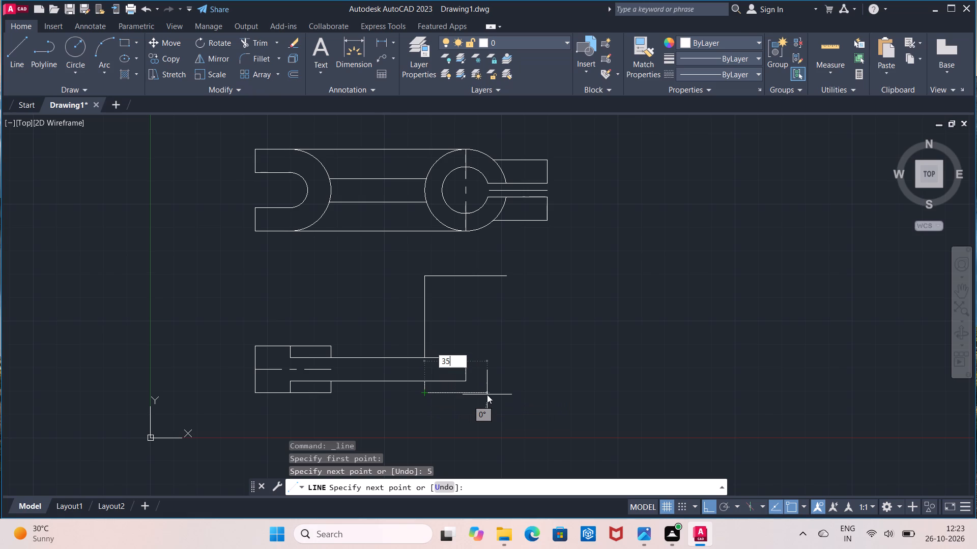
{"action": "key", "text": "Return"}
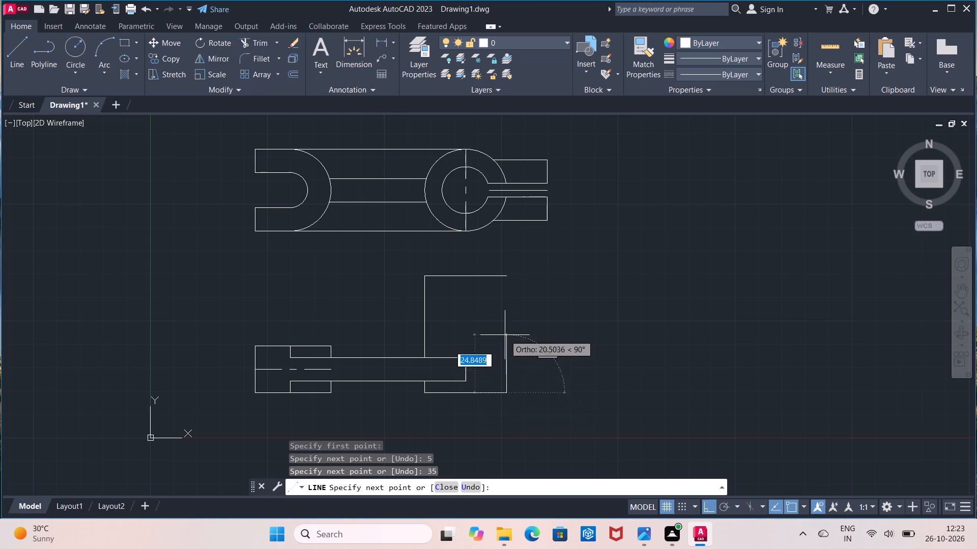
{"action": "left_click", "coordinate": [505, 277]}
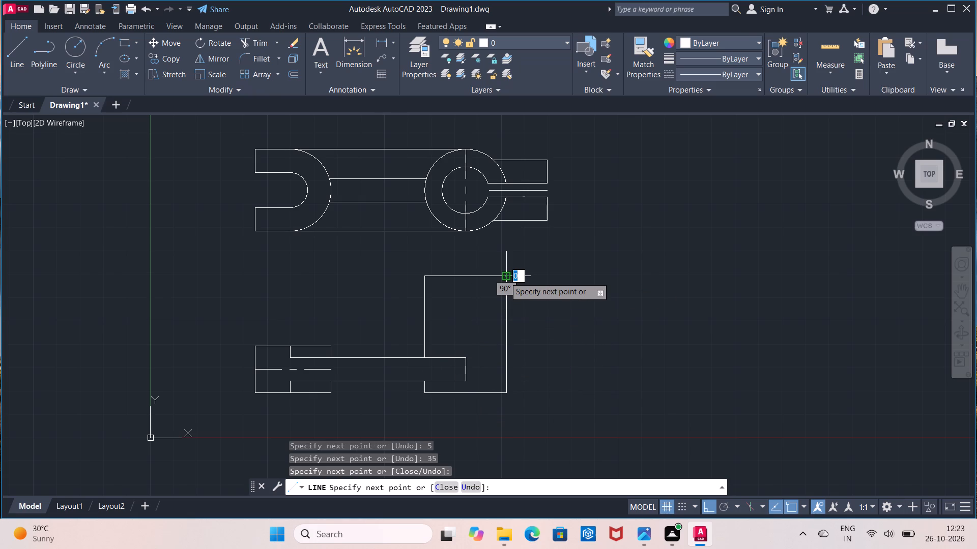
{"action": "key", "text": "Escape"}
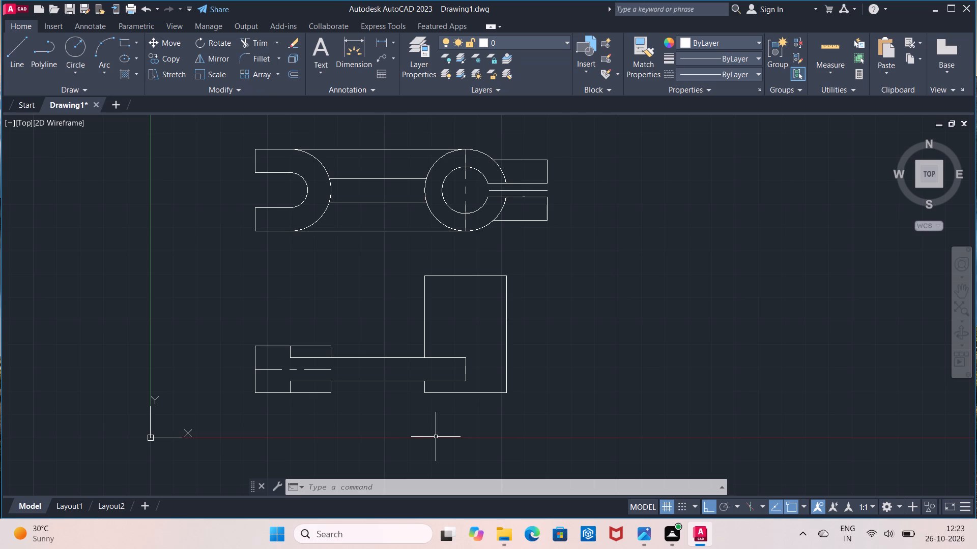
Place a 10 vertical linear dimension downward from the ring block's upper-right corner, with its dimension line inside the block.
{"action": "middle_click_drag", "start_coordinate": [449, 340], "coordinate": [448, 340]}
{"action": "middle_click_drag", "start_coordinate": [448, 340], "coordinate": [388, 355]}
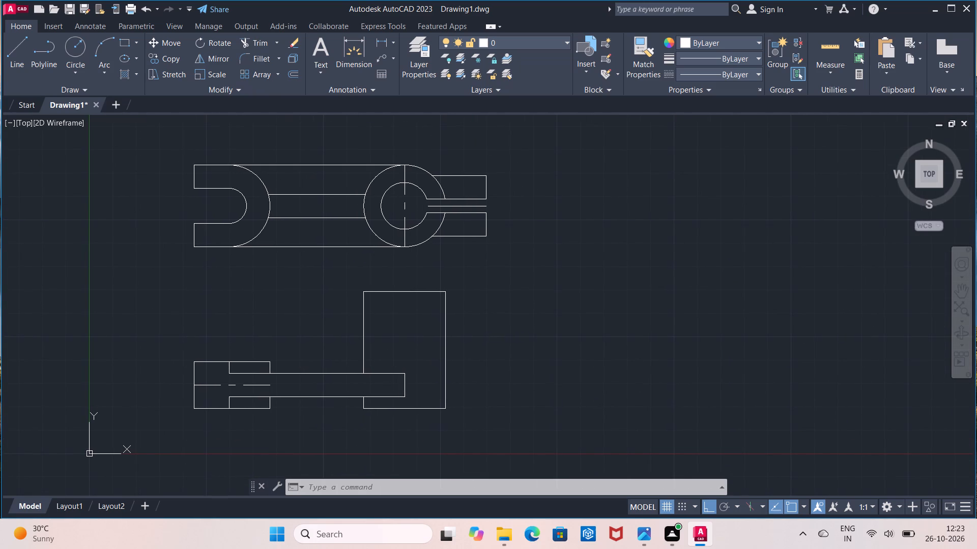
{"action": "left_click", "coordinate": [380, 45]}
{"action": "left_click", "coordinate": [446, 293]}
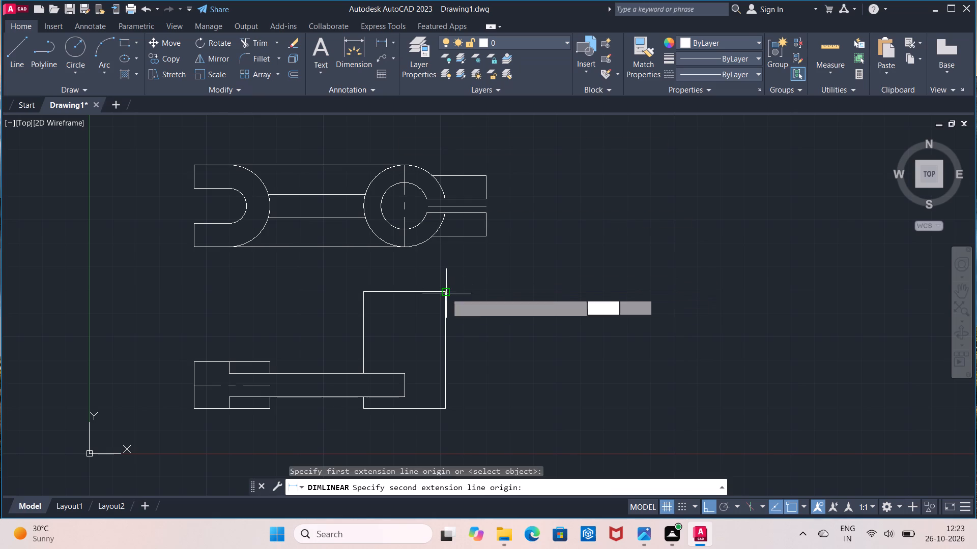
{"action": "type", "text": "10"}
{"action": "key", "text": "Return"}
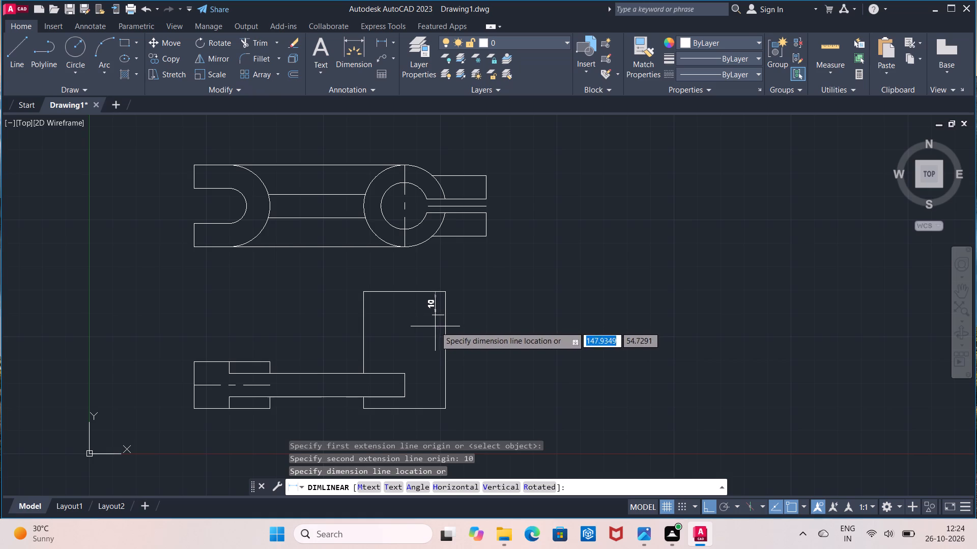
{"action": "left_click", "coordinate": [403, 326]}
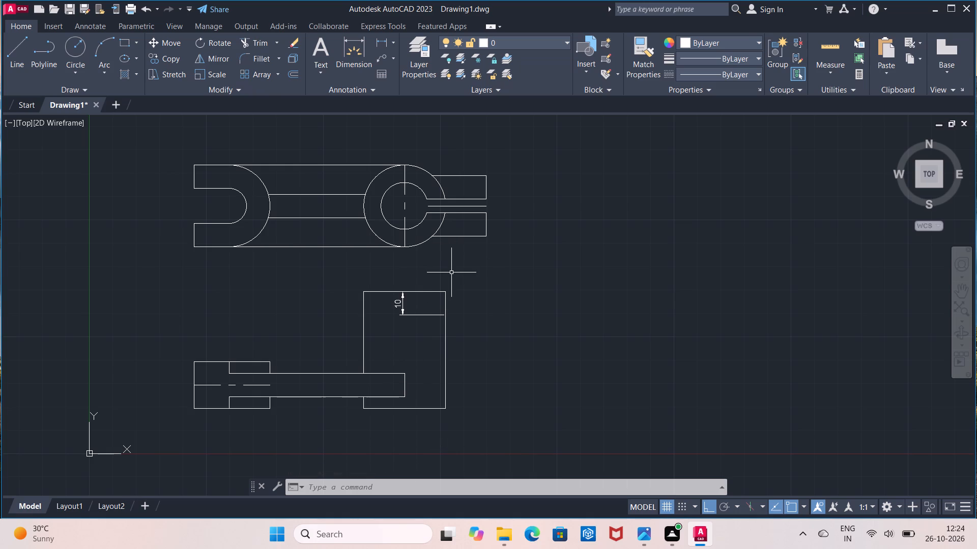
Measure the ring wall's horizontal width along the slit's lower edge in the upper view.
{"action": "left_click", "coordinate": [380, 44]}
{"action": "left_click", "coordinate": [424, 217]}
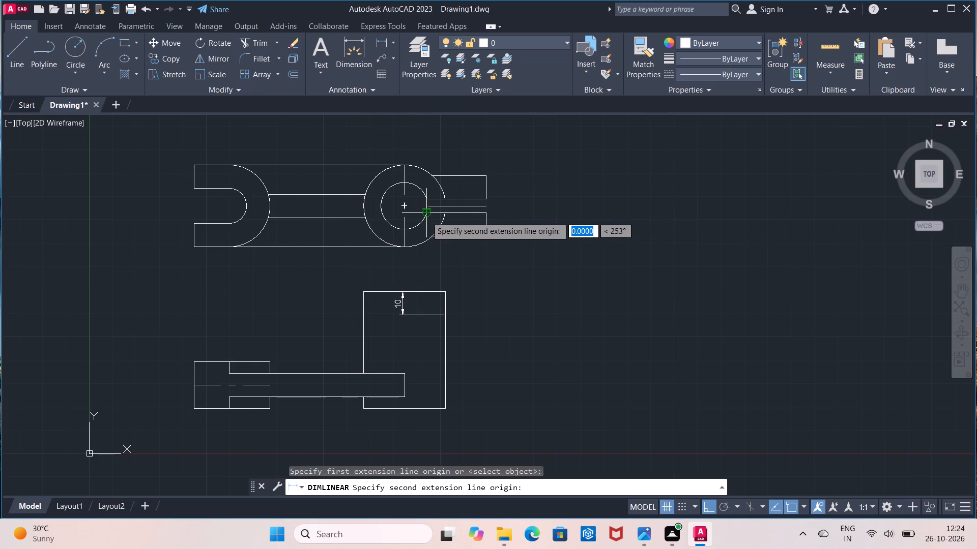
{"action": "left_click", "coordinate": [449, 216]}
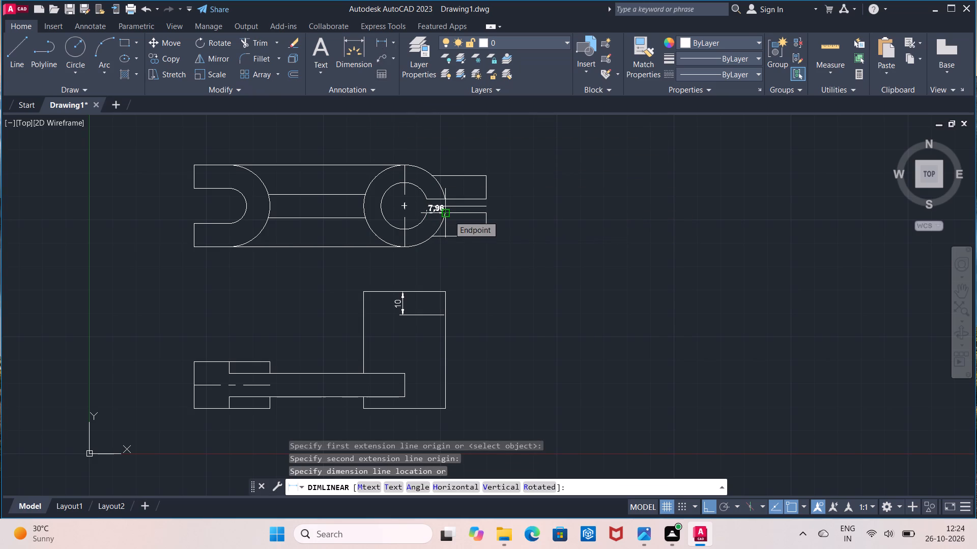
{"action": "key", "text": "Escape"}
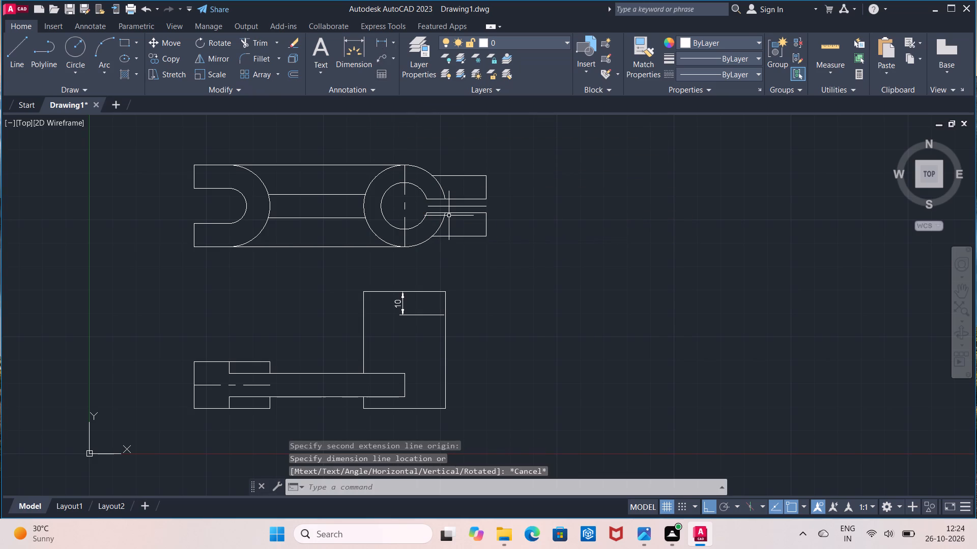
Measure the horizontal distance from the slit centreline's inner end to the ring's outer arc at the slit in the upper view.
{"action": "scroll", "coordinate": [449, 216], "scroll_direction": "up", "scroll_amount": 1}
{"action": "left_click", "coordinate": [381, 40]}
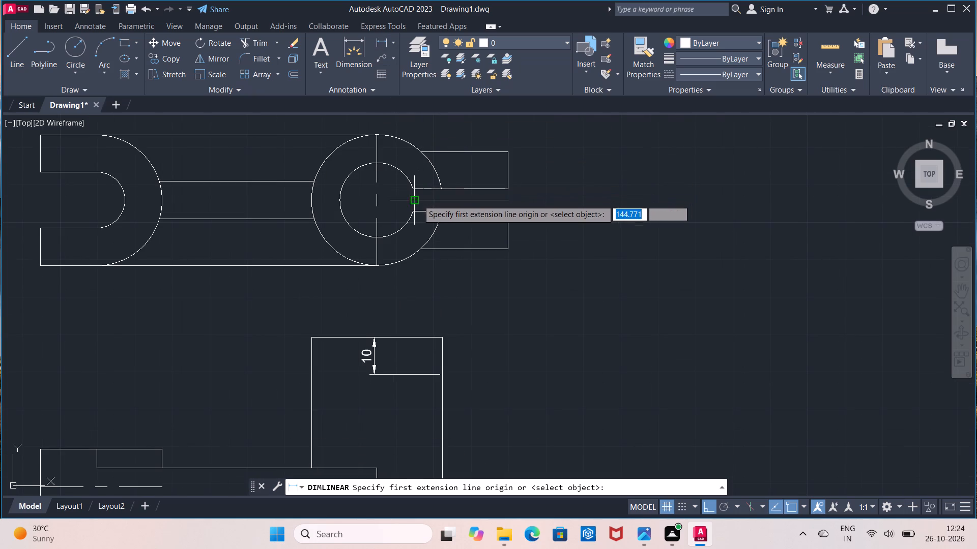
{"action": "left_click", "coordinate": [418, 200]}
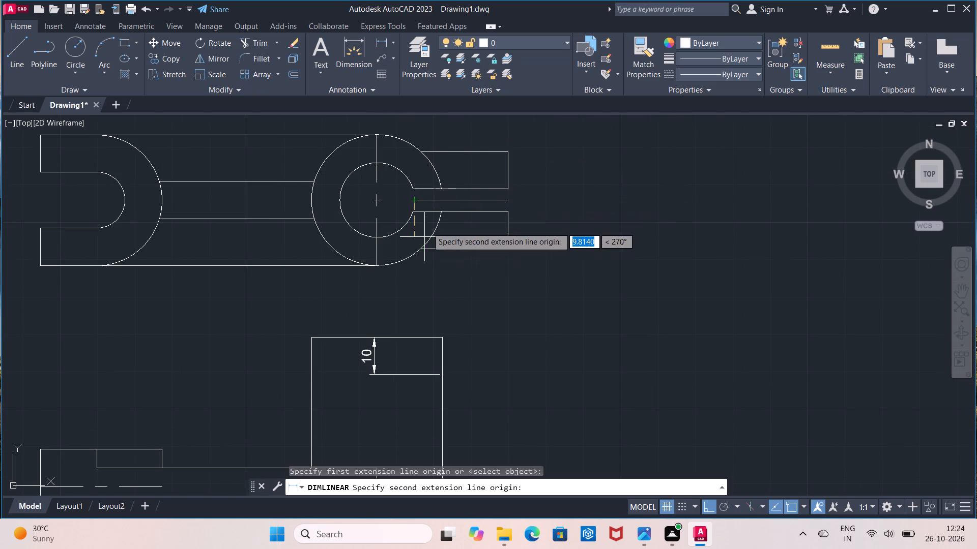
{"action": "left_click", "coordinate": [439, 190]}
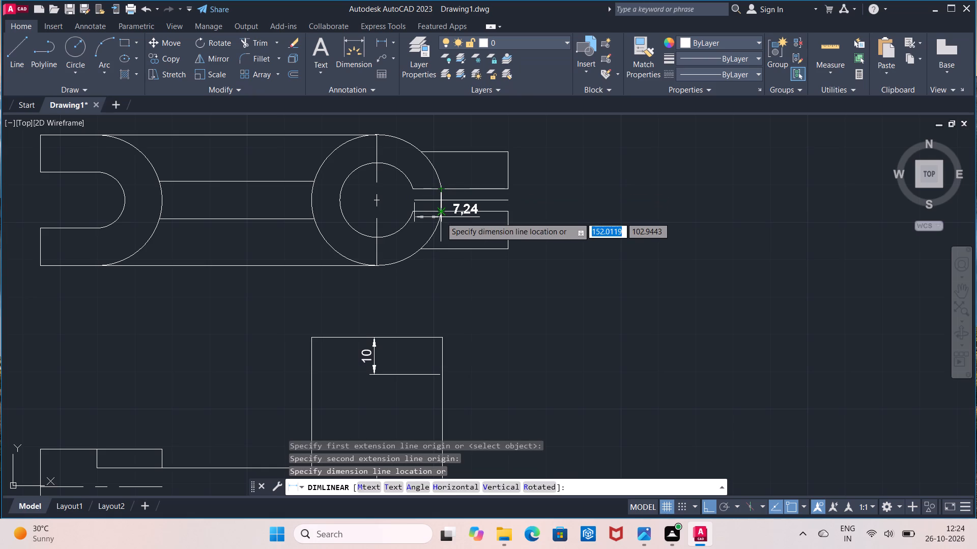
{"action": "key", "text": "Escape"}
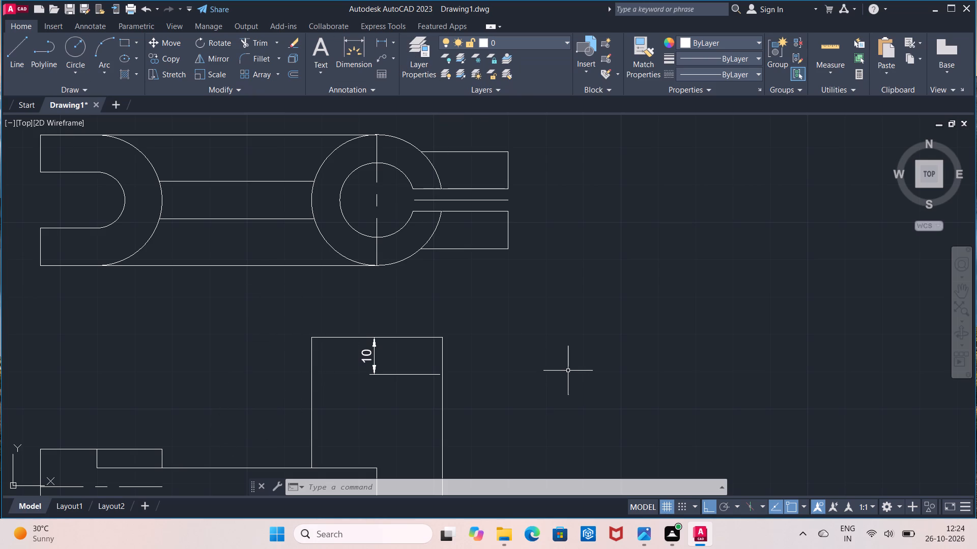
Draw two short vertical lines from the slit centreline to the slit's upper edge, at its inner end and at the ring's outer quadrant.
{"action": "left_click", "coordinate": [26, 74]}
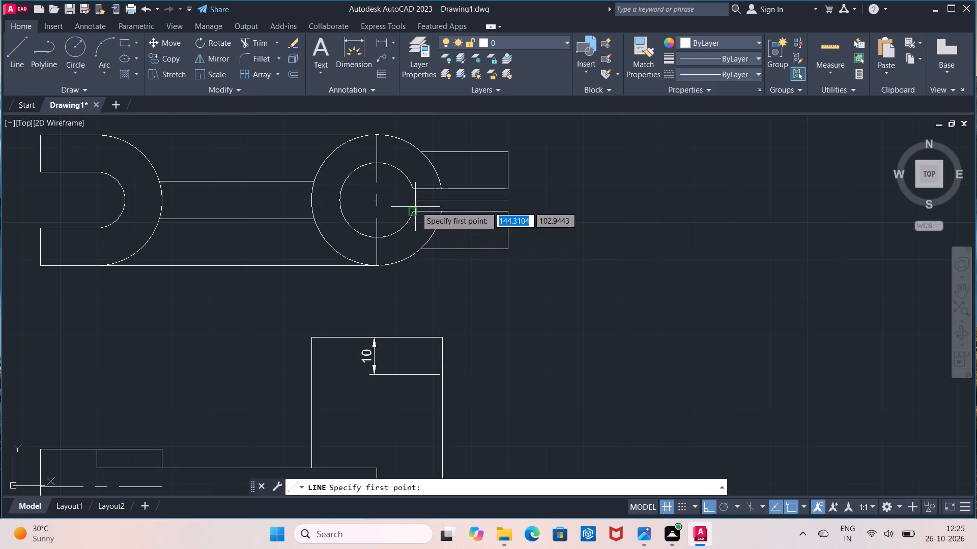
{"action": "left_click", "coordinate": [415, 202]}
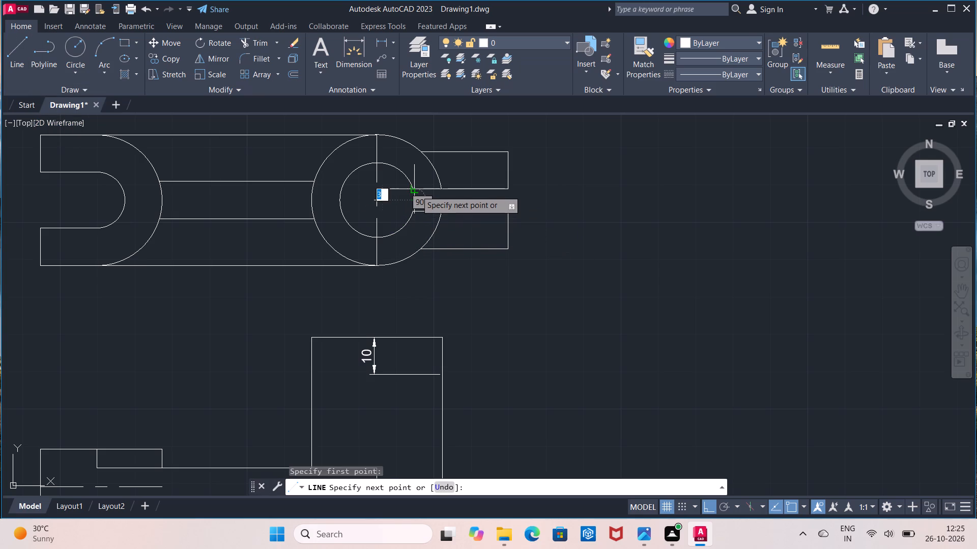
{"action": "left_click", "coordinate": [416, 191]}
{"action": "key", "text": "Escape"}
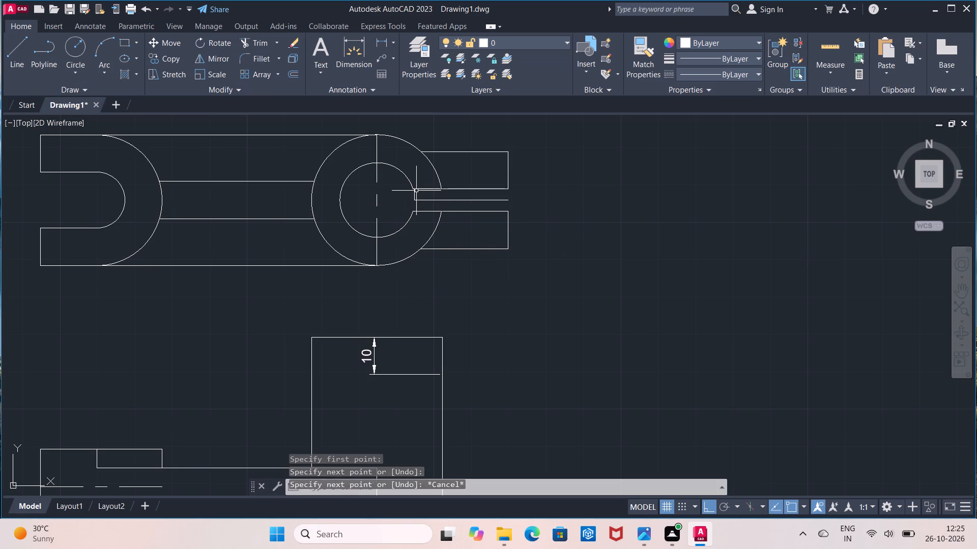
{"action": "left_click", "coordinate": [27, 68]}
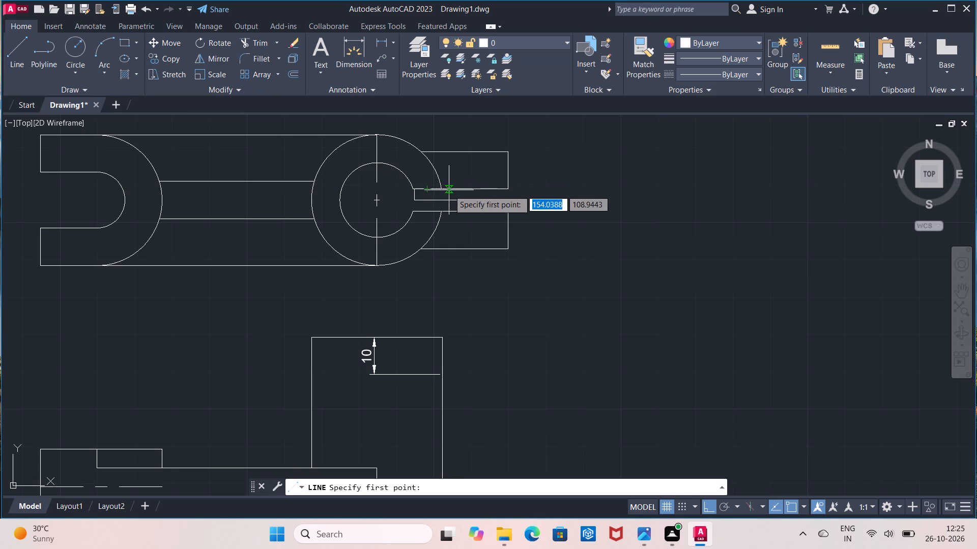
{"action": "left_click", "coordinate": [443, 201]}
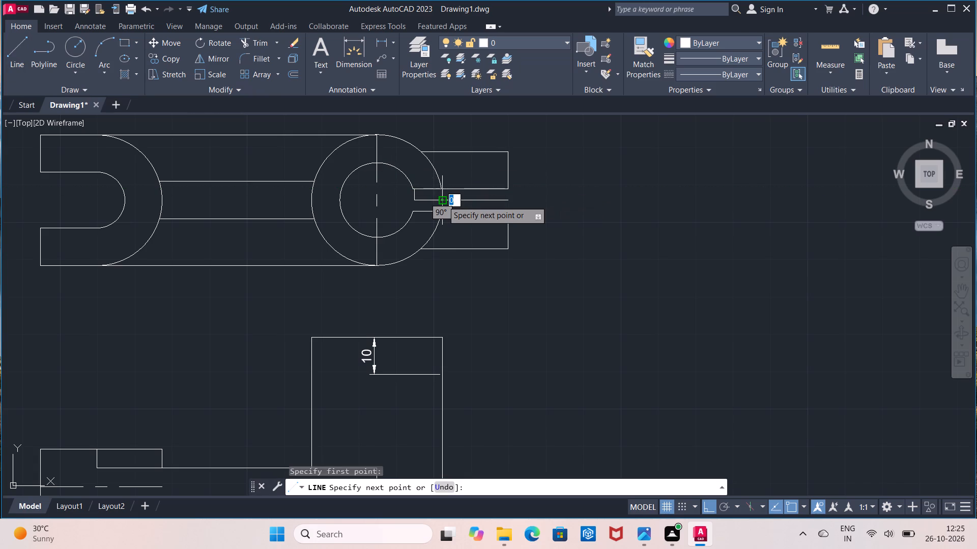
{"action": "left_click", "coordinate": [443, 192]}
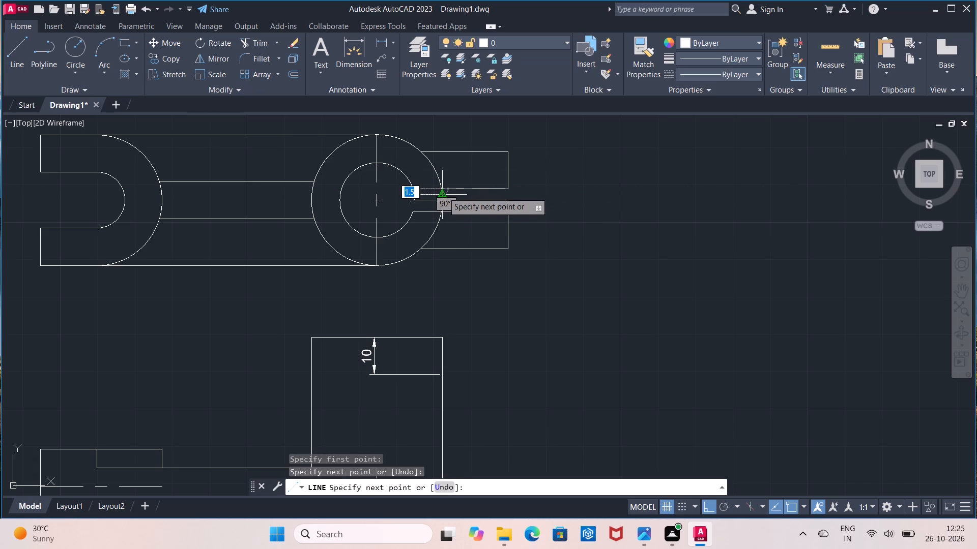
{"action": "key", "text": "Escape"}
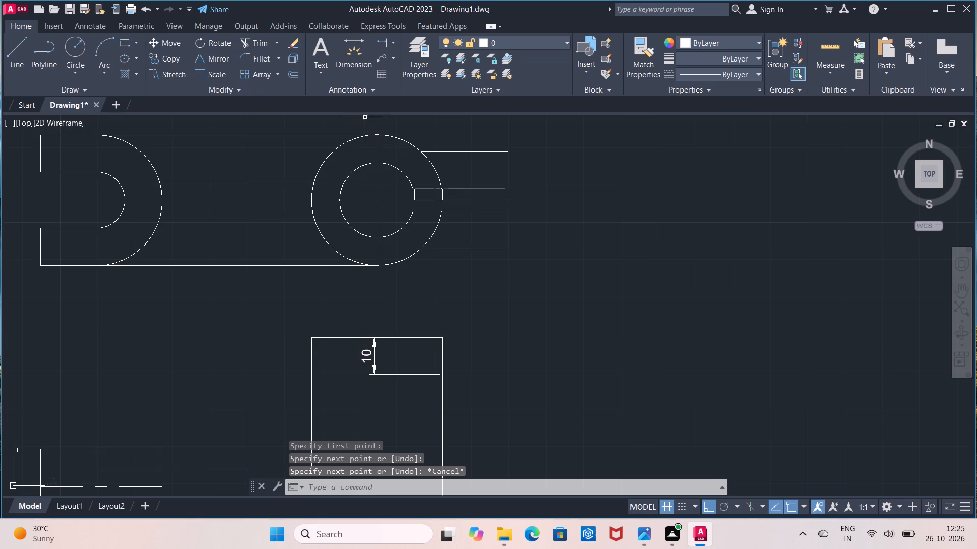
Measure the horizontal distance between the two short vertical lines along the slit centreline.
{"action": "left_click", "coordinate": [377, 45]}
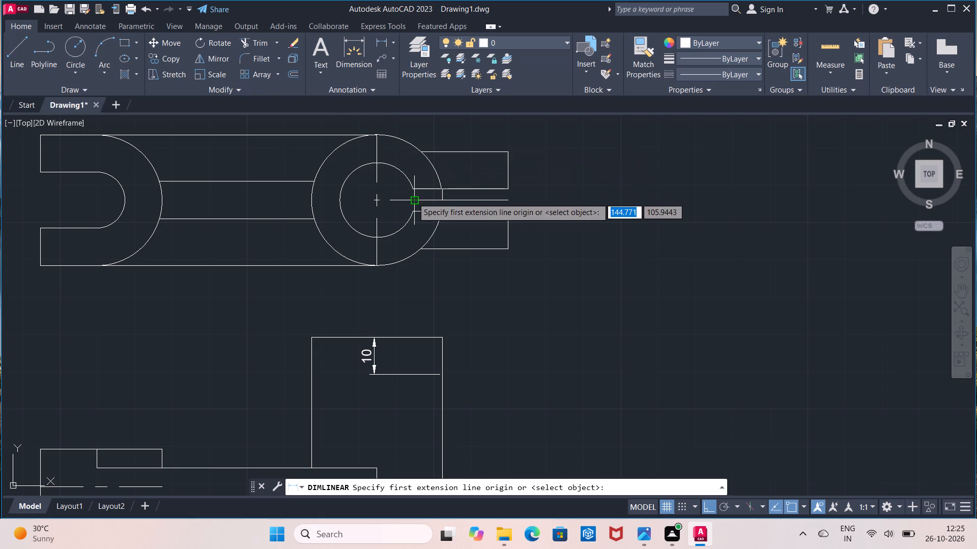
{"action": "left_click", "coordinate": [413, 198]}
{"action": "left_click", "coordinate": [442, 201]}
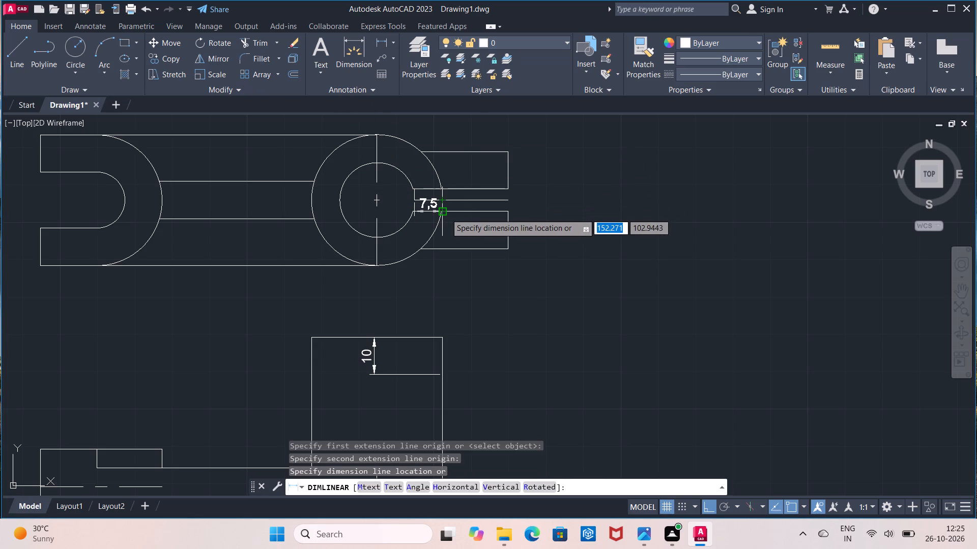
{"action": "key", "text": "Escape"}
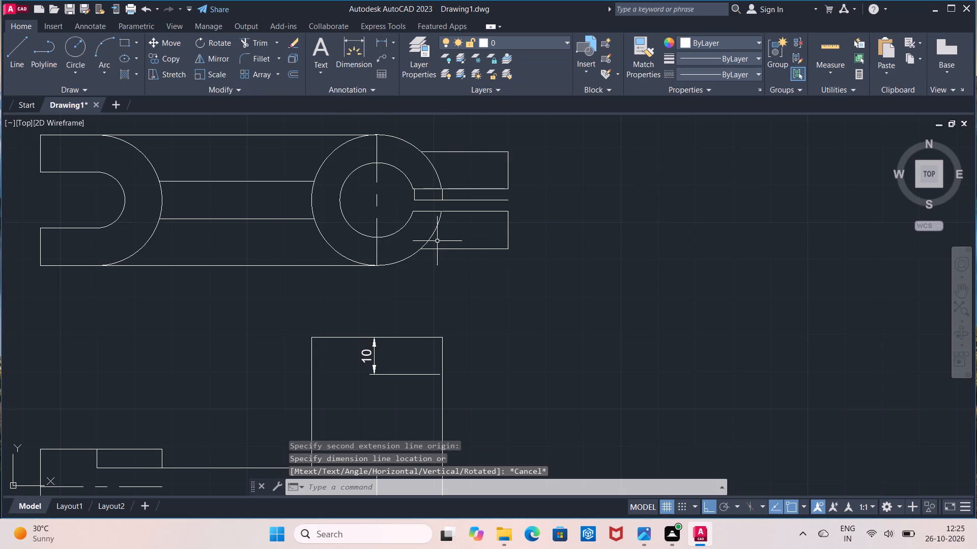
Project a vertical line from the slit centreline's inner end down to the lower extension line of the ring block's 10 dimension.
{"action": "left_click", "coordinate": [261, 45]}
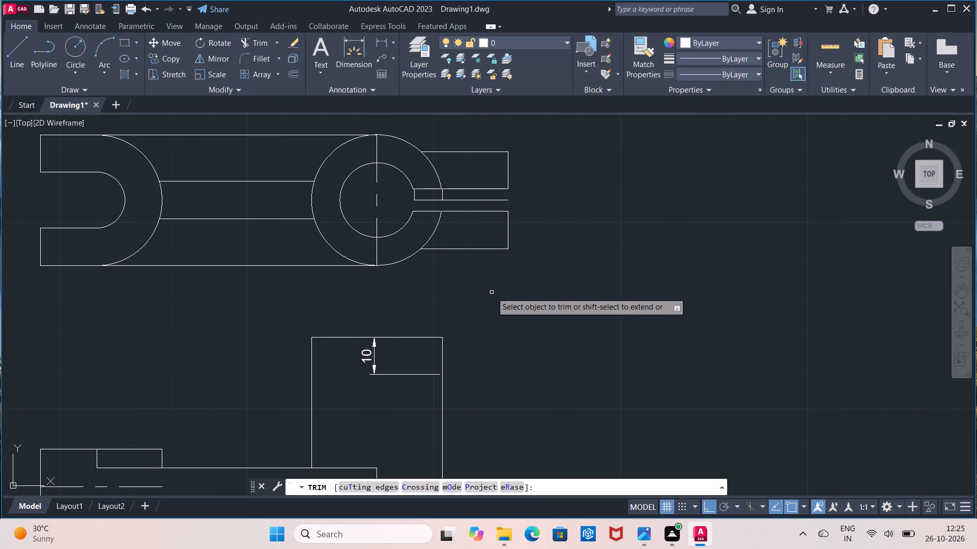
{"action": "key", "text": "Escape"}
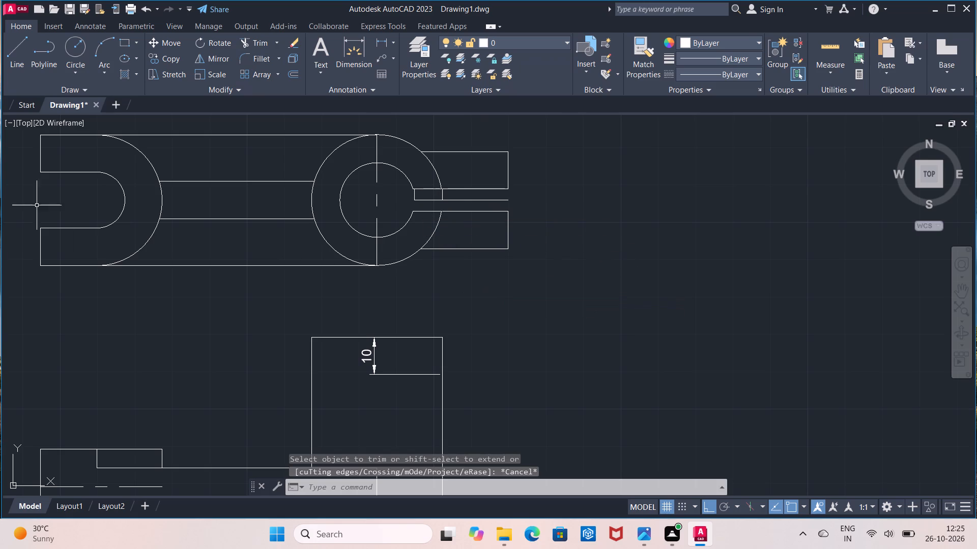
{"action": "left_click", "coordinate": [22, 64]}
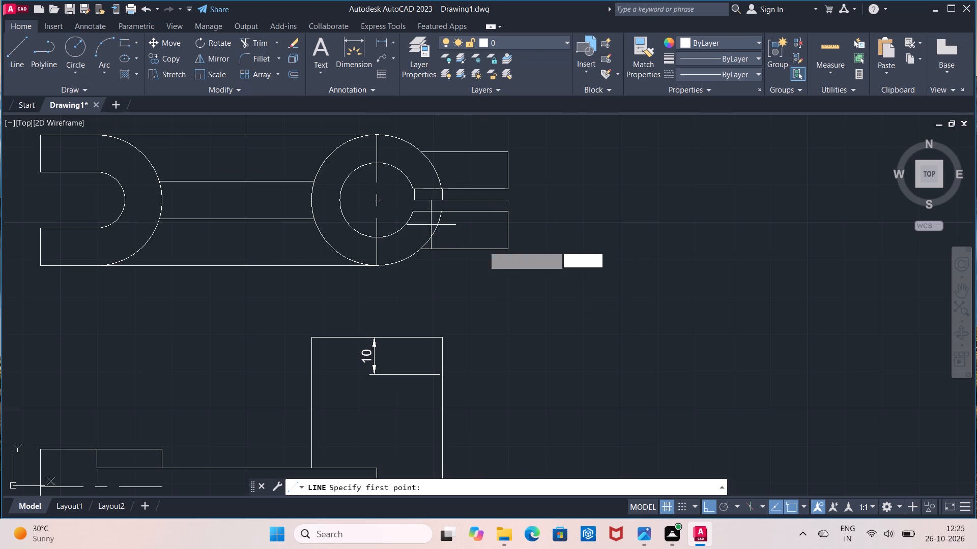
{"action": "left_click", "coordinate": [415, 199]}
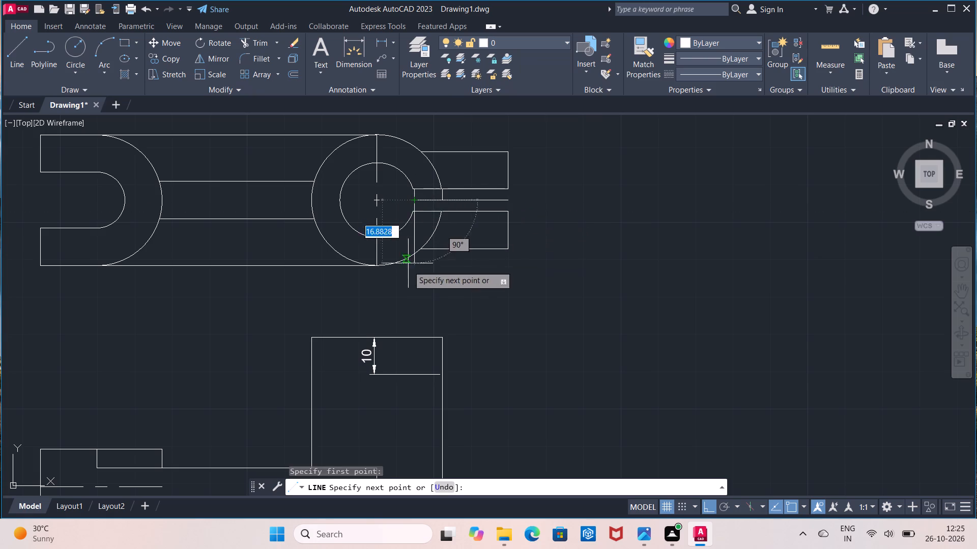
{"action": "left_click", "coordinate": [412, 372]}
{"action": "key", "text": "Escape"}
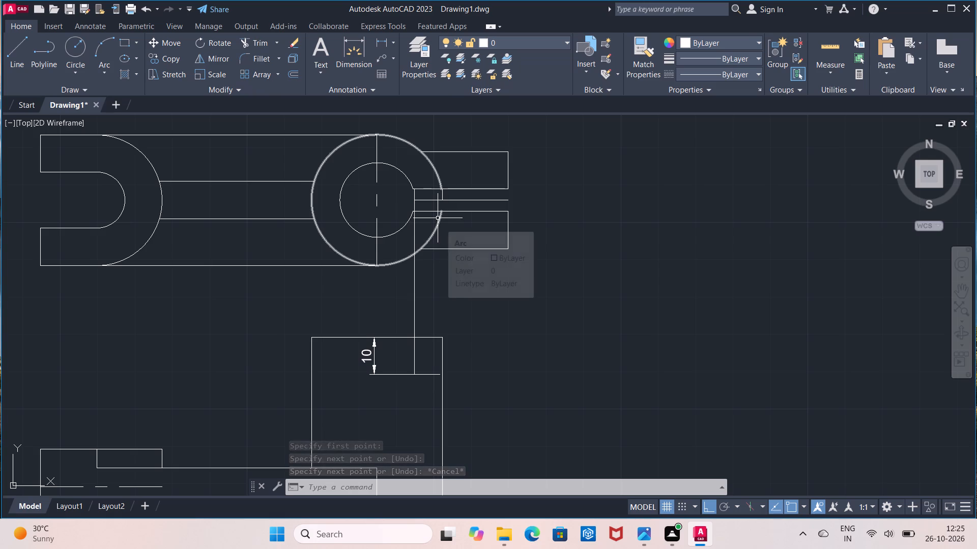
Measure the horizontal distance from the projection line's lower end to the ring block's right edge.
{"action": "left_click", "coordinate": [377, 44]}
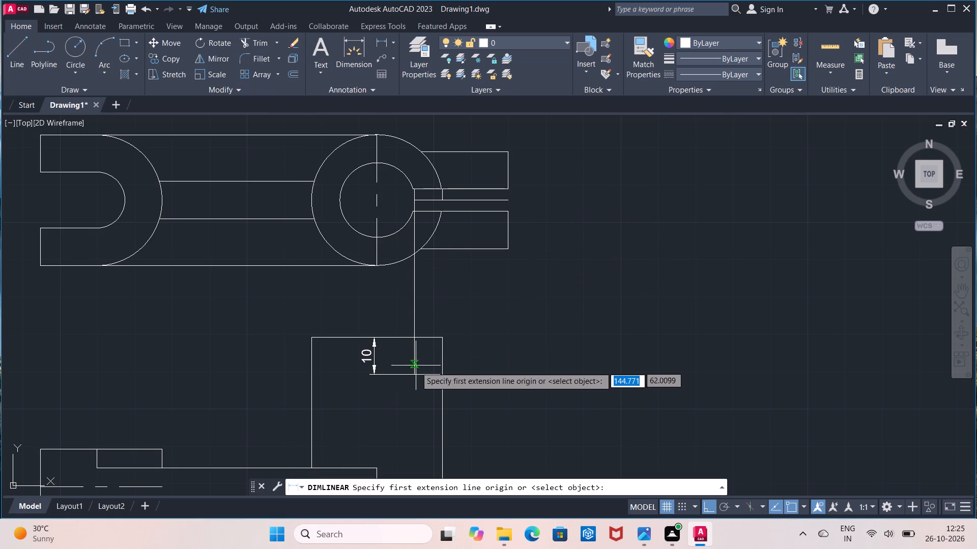
{"action": "left_click", "coordinate": [414, 370]}
{"action": "left_click", "coordinate": [440, 374]}
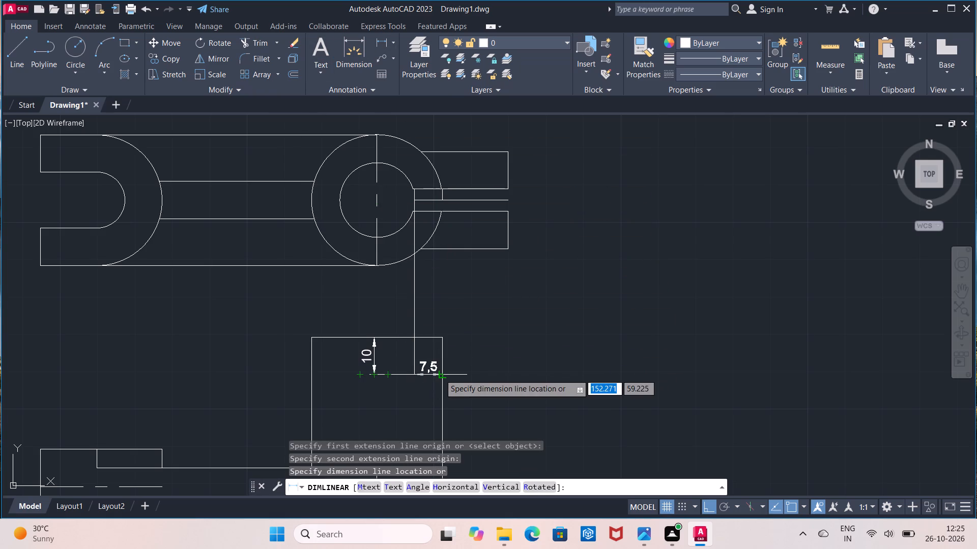
{"action": "key", "text": "Escape"}
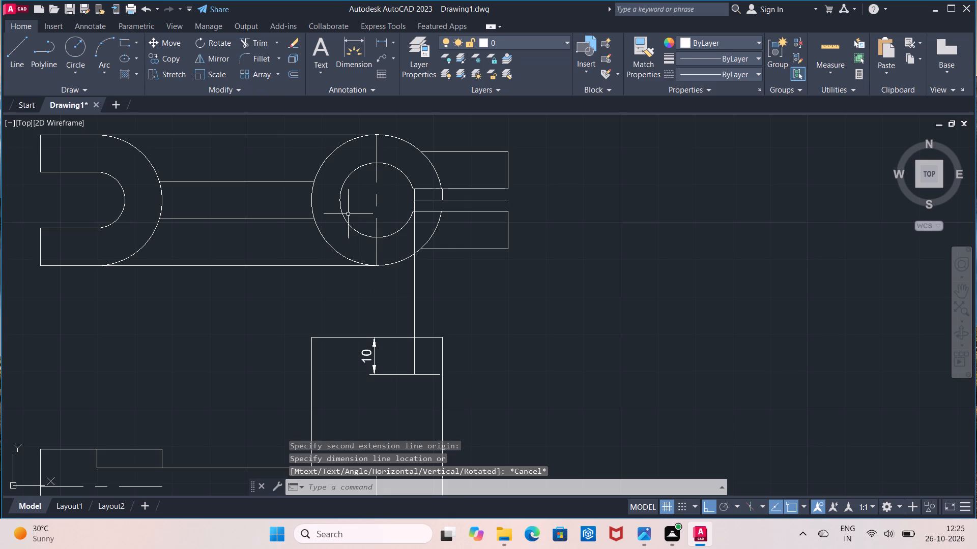
Trim away the two short verticals in the slit and the projection line's portion above the ring block's top edge.
{"action": "left_click", "coordinate": [258, 42]}
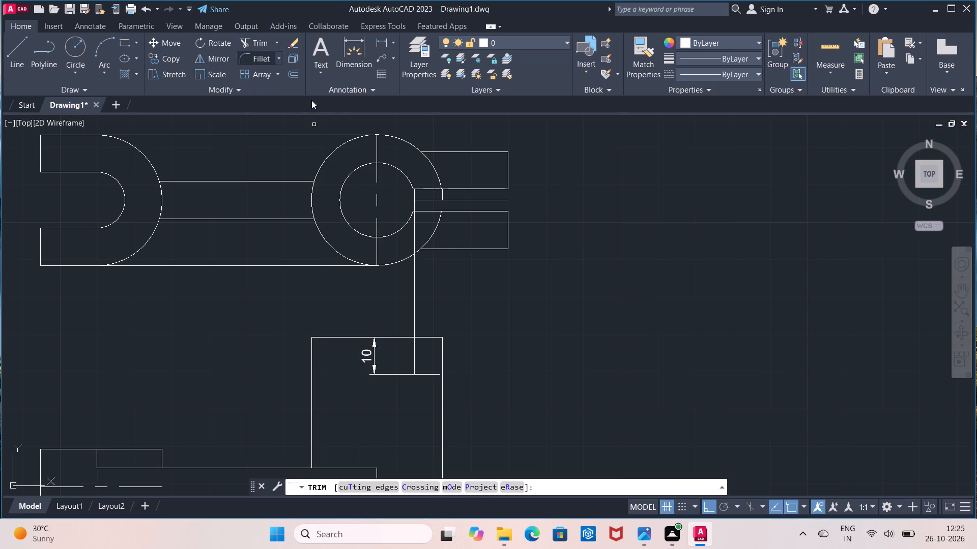
{"action": "left_click", "coordinate": [415, 196]}
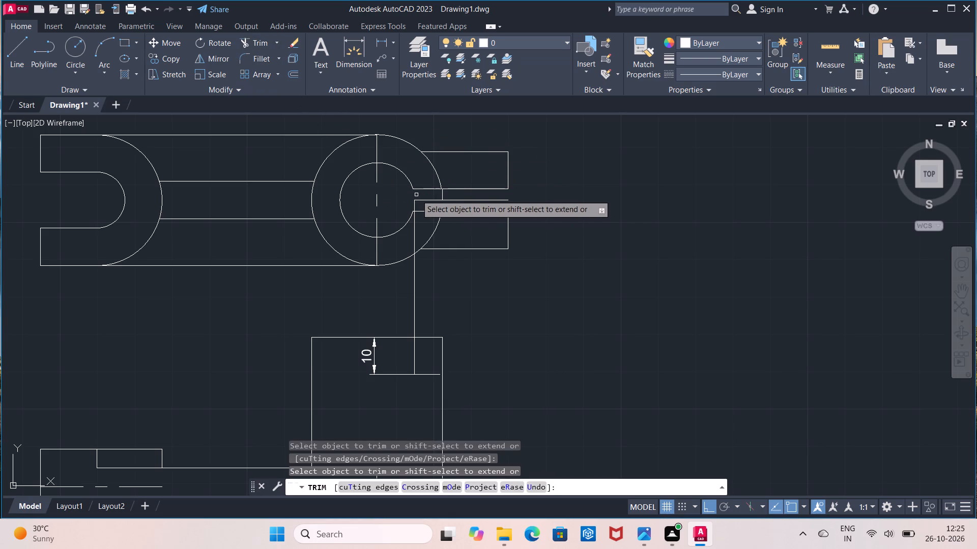
{"action": "left_click", "coordinate": [443, 195]}
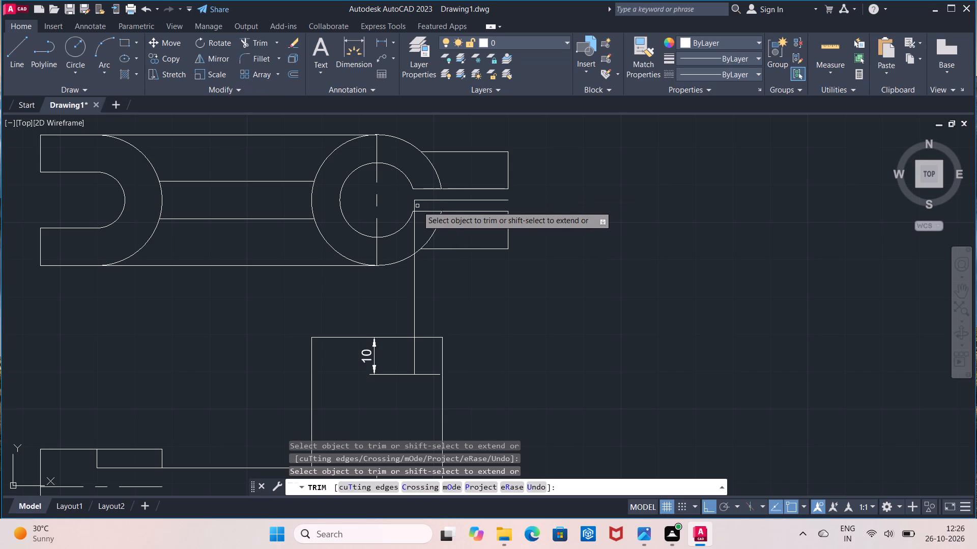
{"action": "left_click", "coordinate": [415, 207]}
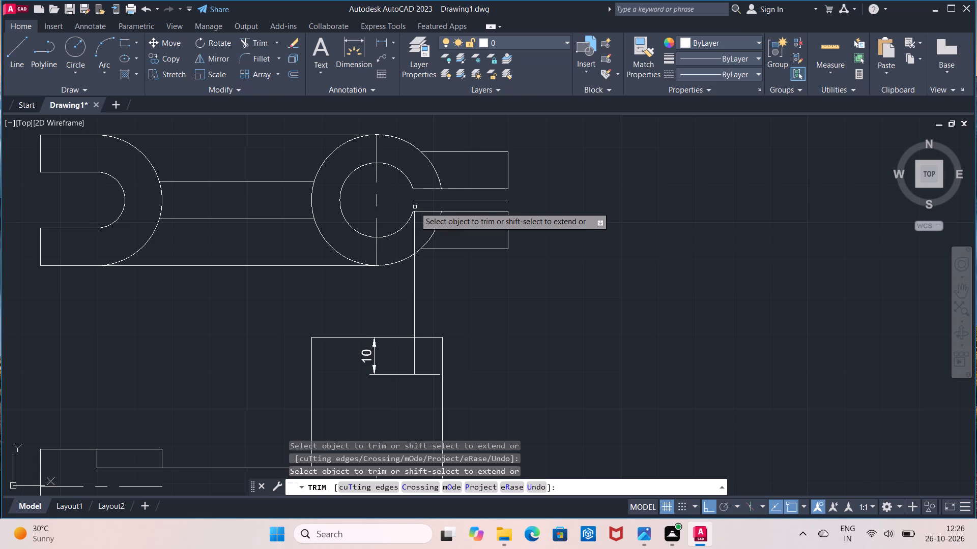
{"action": "left_click", "coordinate": [413, 227]}
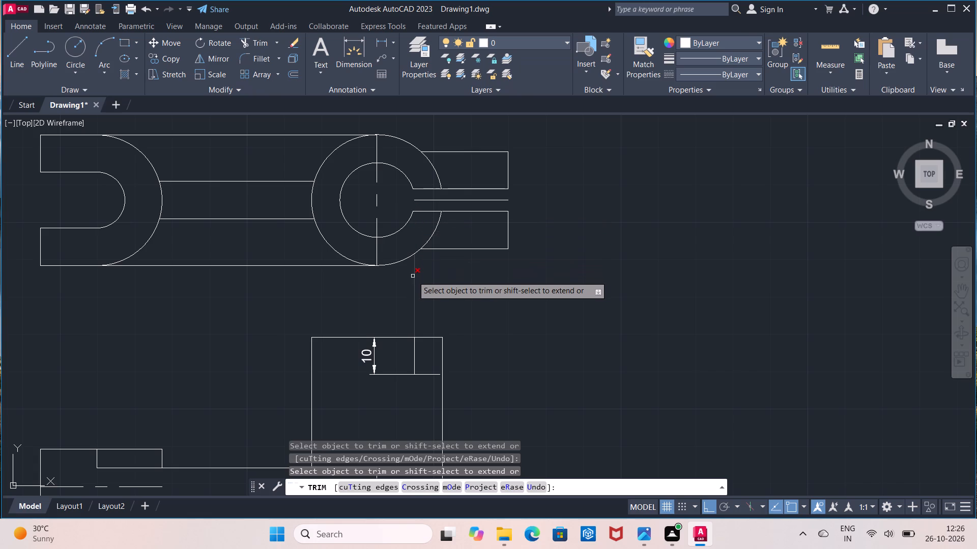
{"action": "left_click", "coordinate": [413, 276]}
{"action": "key", "text": "Escape"}
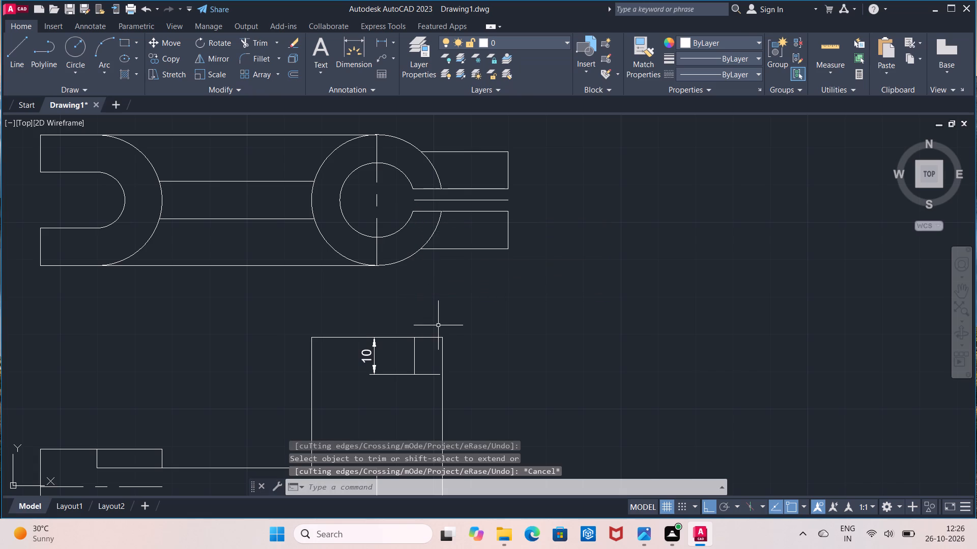
Draw a 30 mm vertical line downward from the lower end of the slit projection line in the ring block.
{"action": "middle_click_drag", "start_coordinate": [439, 326], "coordinate": [458, 246]}
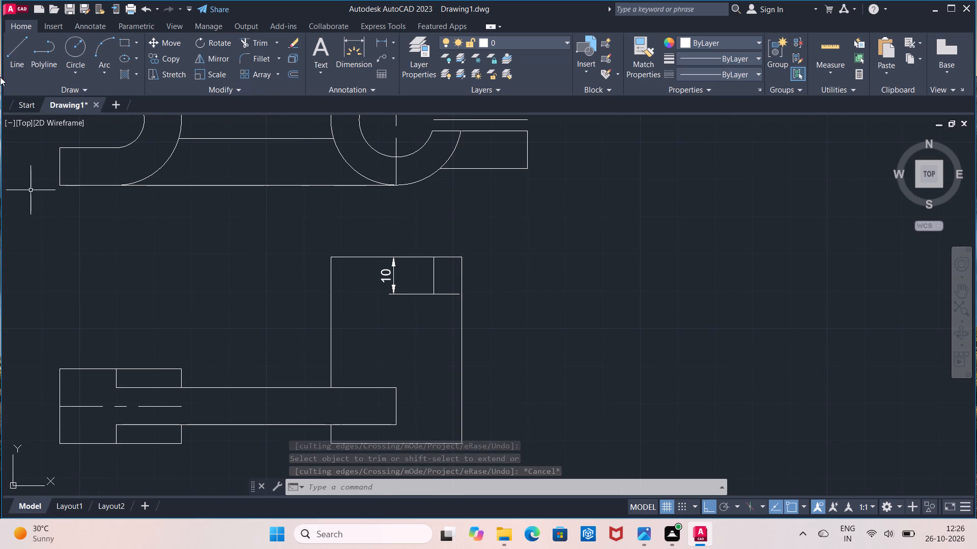
{"action": "left_click", "coordinate": [9, 64]}
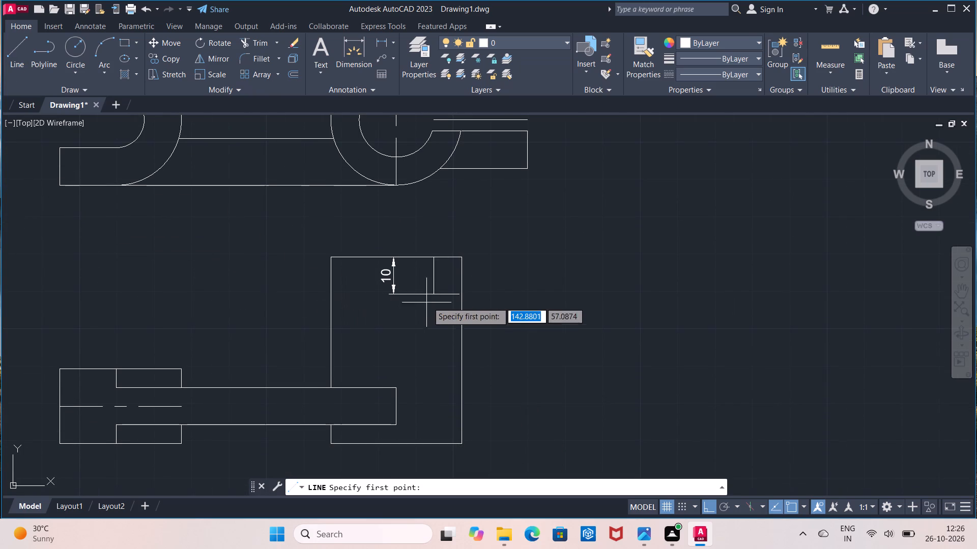
{"action": "left_click", "coordinate": [434, 297]}
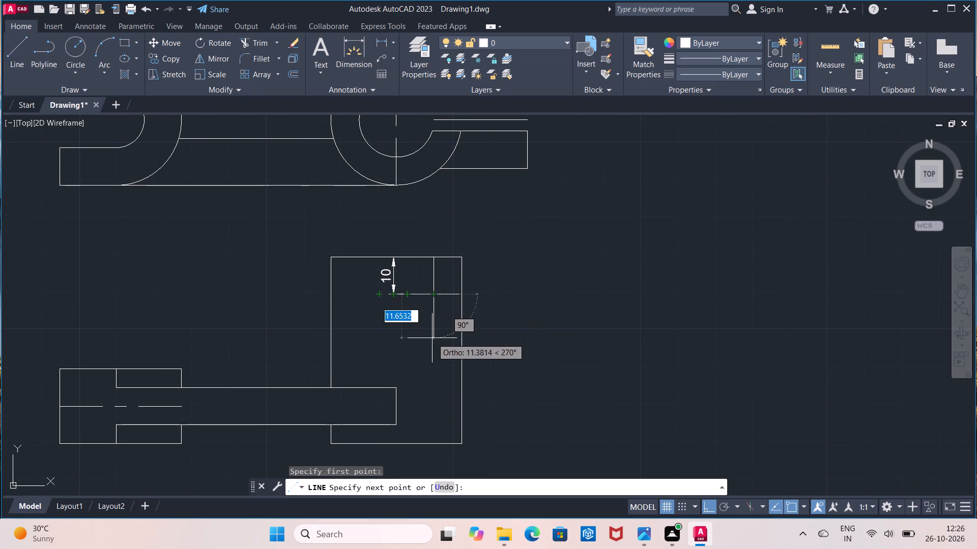
{"action": "type", "text": "30"}
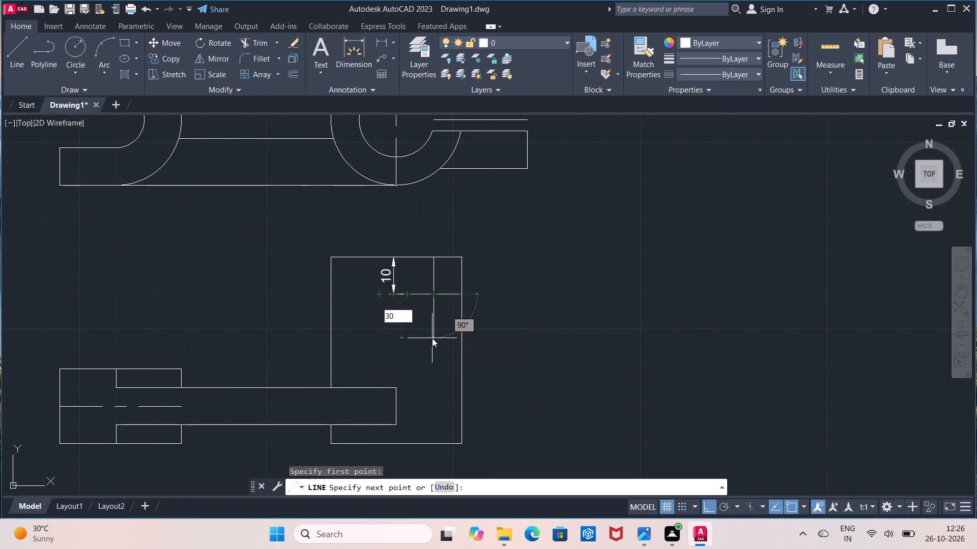
{"action": "key", "text": "Return"}
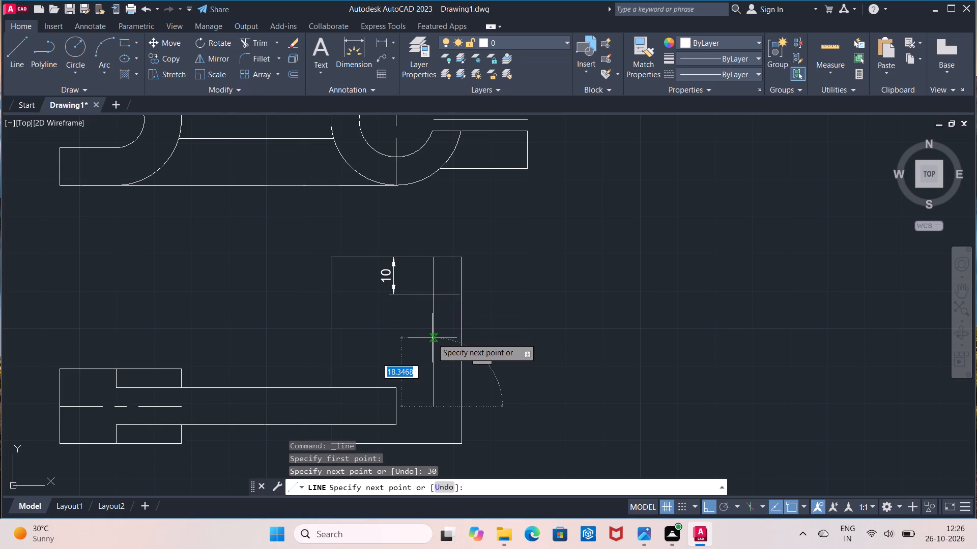
{"action": "key", "text": "Escape"}
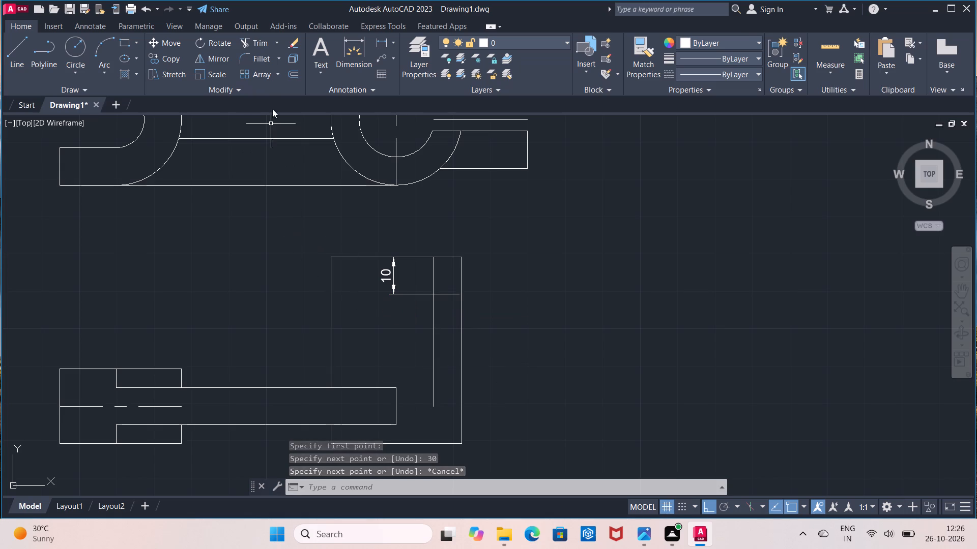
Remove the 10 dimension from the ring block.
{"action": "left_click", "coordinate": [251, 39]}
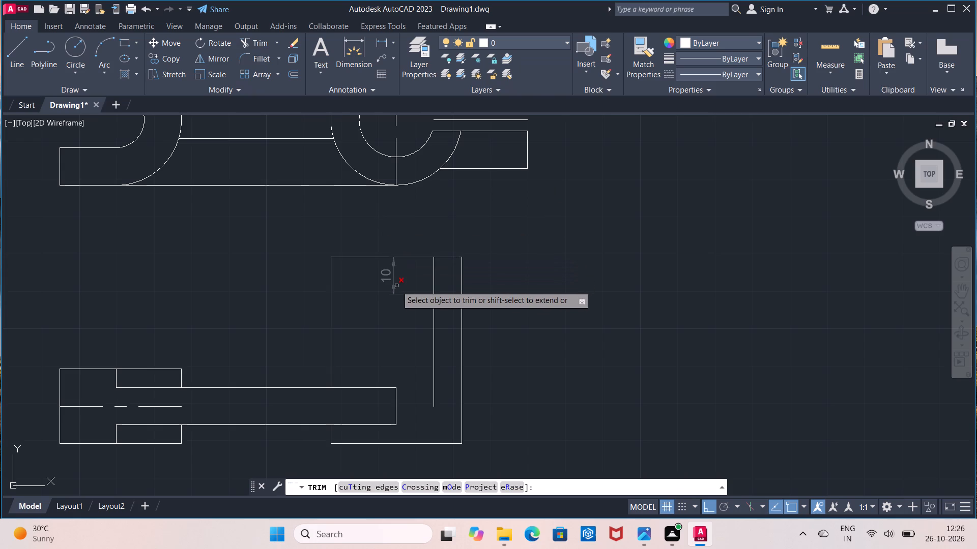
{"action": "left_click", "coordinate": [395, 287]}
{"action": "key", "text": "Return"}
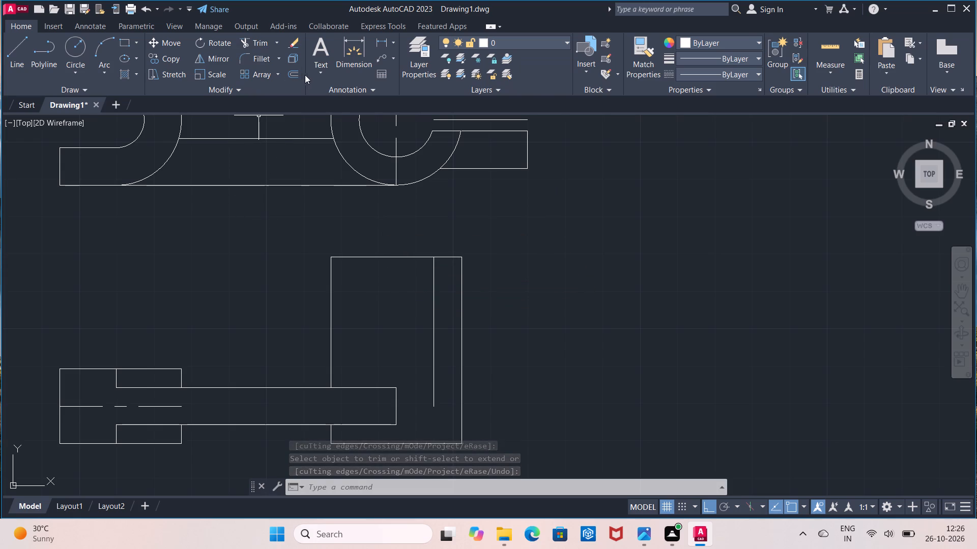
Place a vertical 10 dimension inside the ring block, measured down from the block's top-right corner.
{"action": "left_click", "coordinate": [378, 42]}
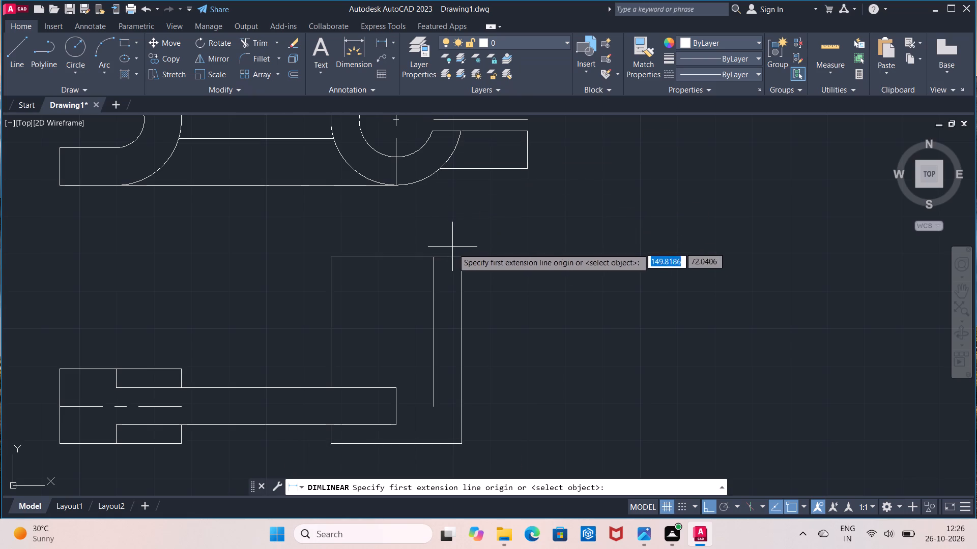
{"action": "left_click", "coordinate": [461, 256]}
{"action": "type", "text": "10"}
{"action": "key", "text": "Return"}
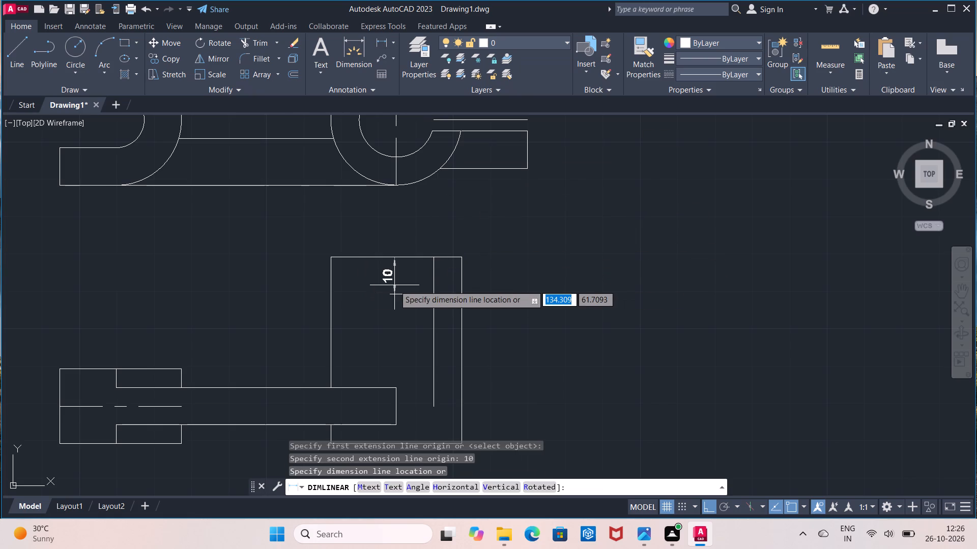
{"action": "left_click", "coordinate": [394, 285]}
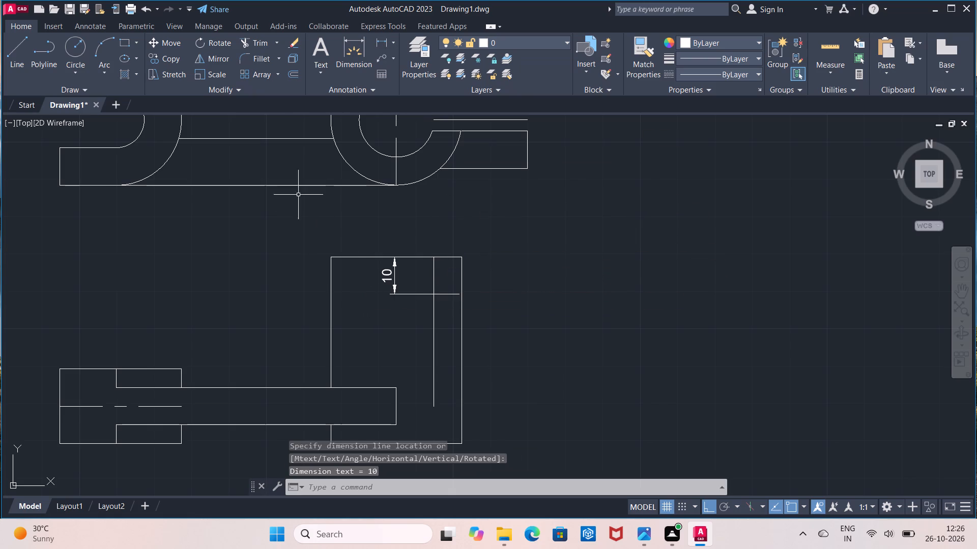
Draw a horizontal line from the inner end of the 10 dimension's lower extension line to the vertical projection line.
{"action": "left_click", "coordinate": [17, 58]}
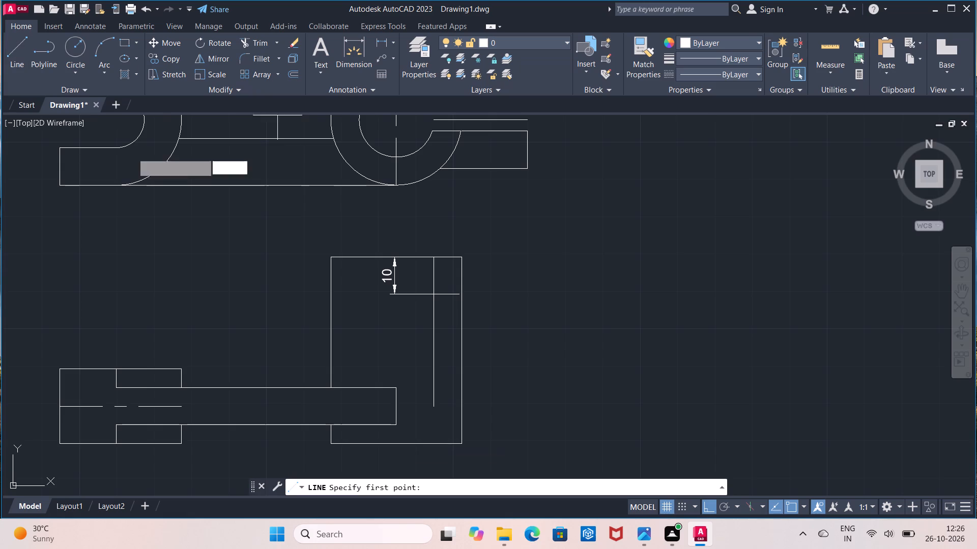
{"action": "left_click", "coordinate": [392, 295]}
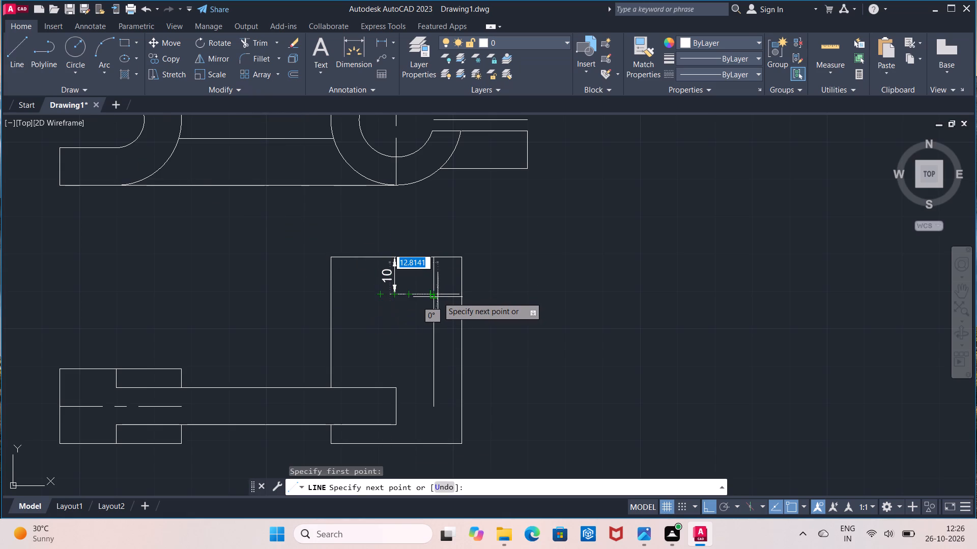
{"action": "left_click", "coordinate": [434, 296]}
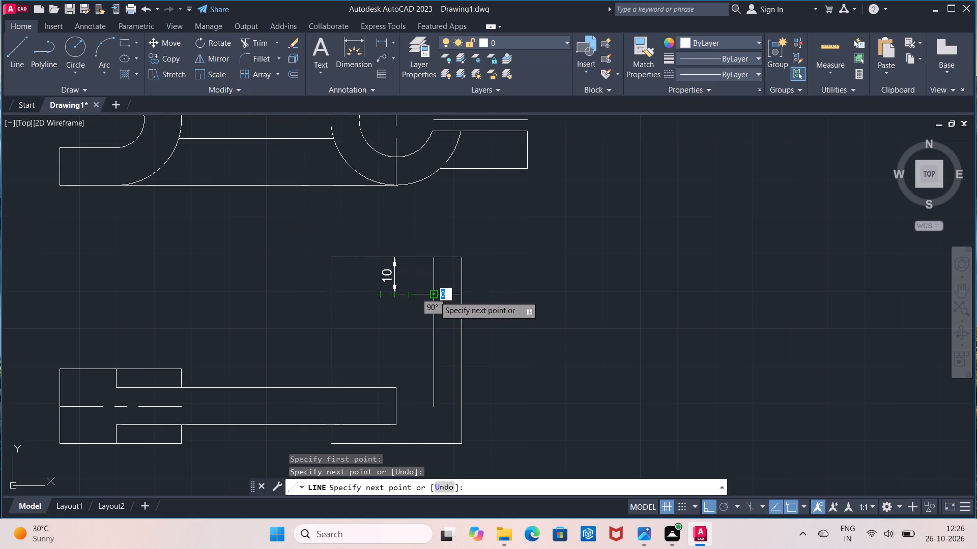
{"action": "key", "text": "Escape"}
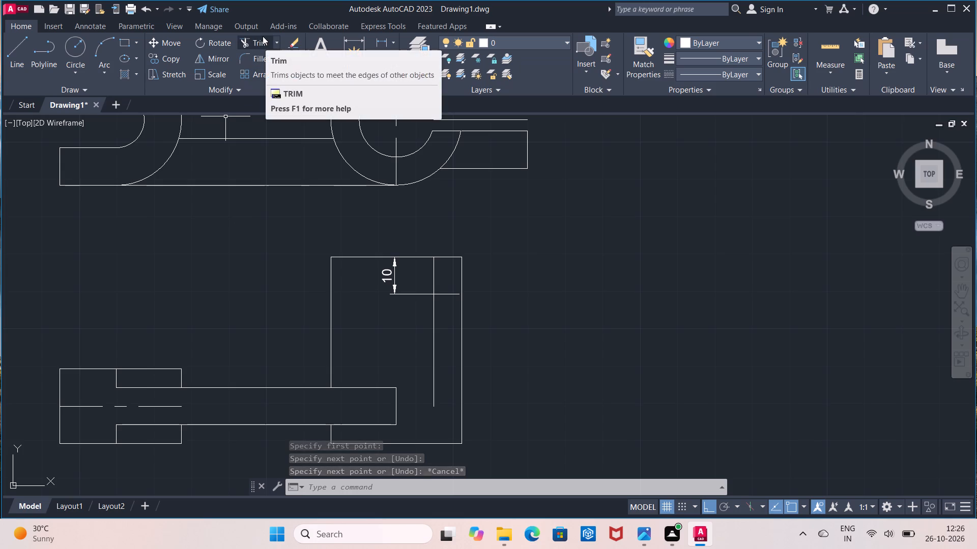
Trim away the short vertical between the block's top edge and the inner horizontal line, and erase the 10 dimension.
{"action": "left_click", "coordinate": [263, 46]}
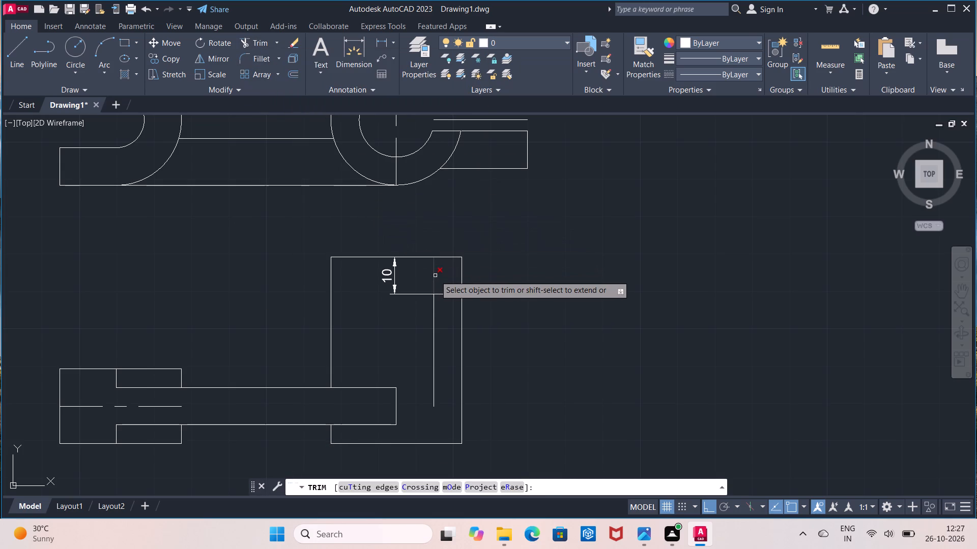
{"action": "left_click", "coordinate": [435, 276]}
{"action": "key", "text": "Return"}
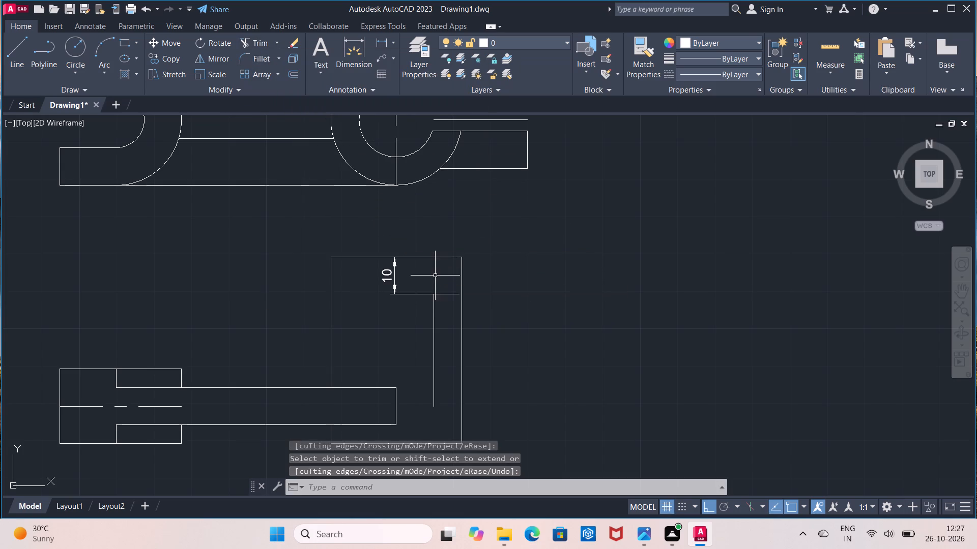
{"action": "left_click", "coordinate": [395, 277]}
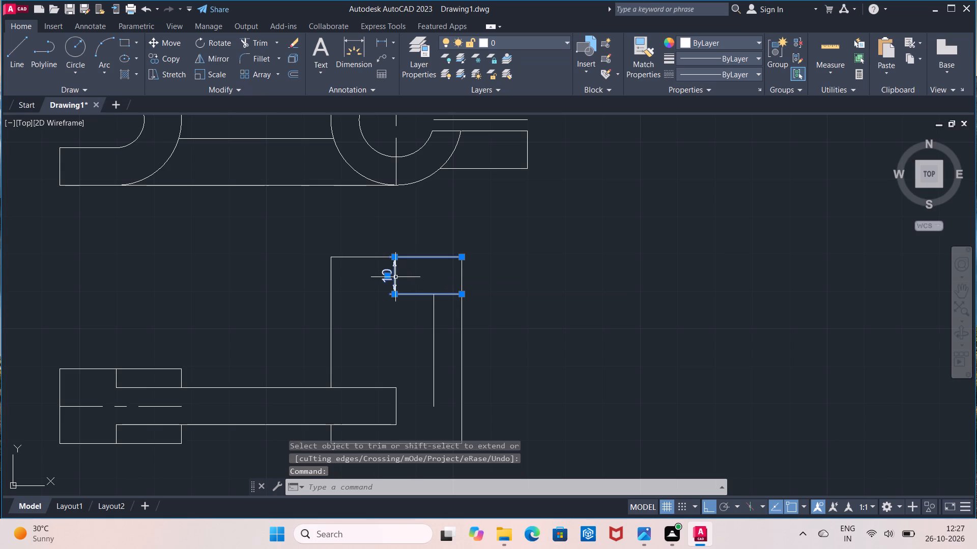
{"action": "key", "text": "Delete"}
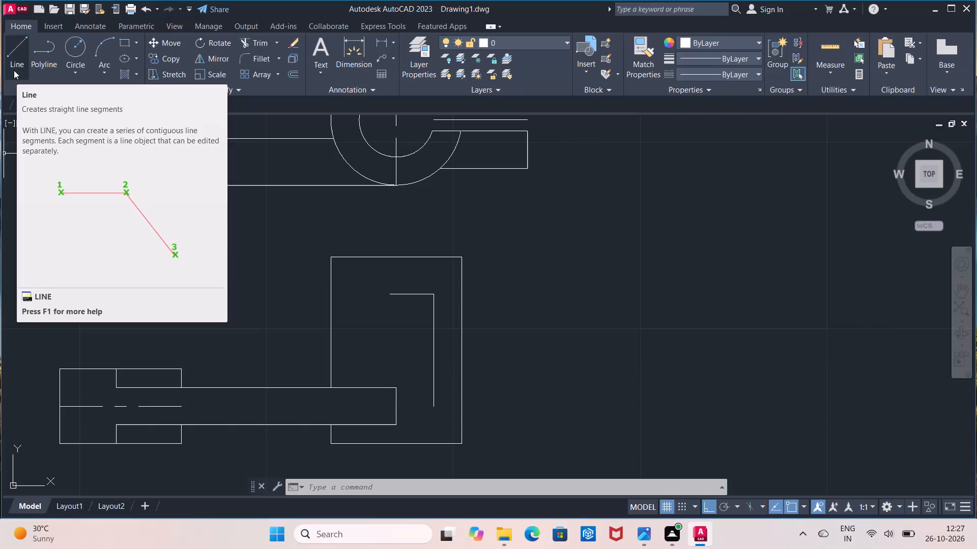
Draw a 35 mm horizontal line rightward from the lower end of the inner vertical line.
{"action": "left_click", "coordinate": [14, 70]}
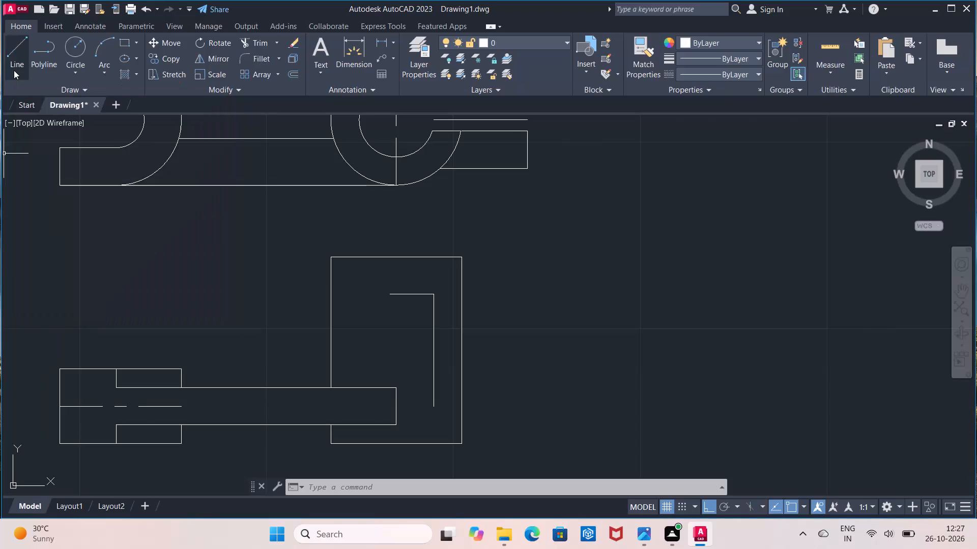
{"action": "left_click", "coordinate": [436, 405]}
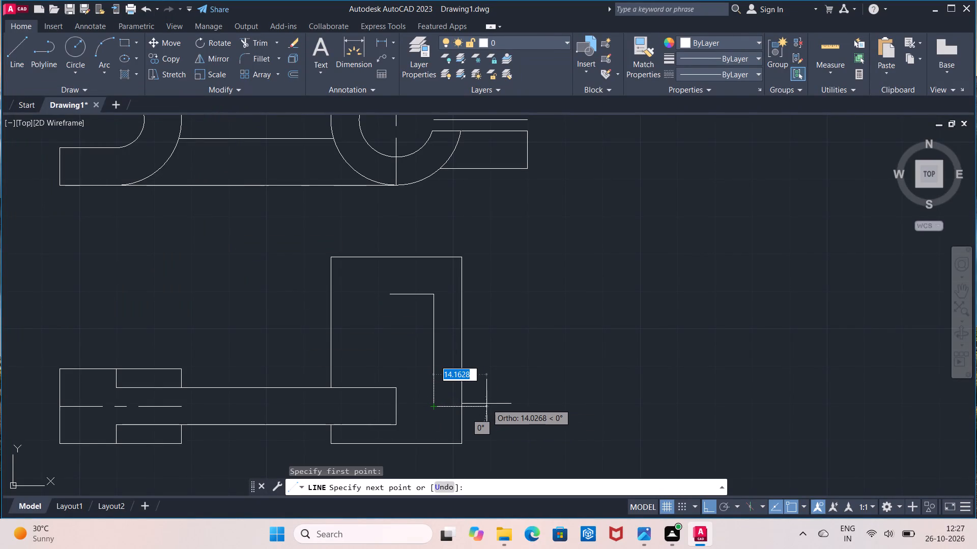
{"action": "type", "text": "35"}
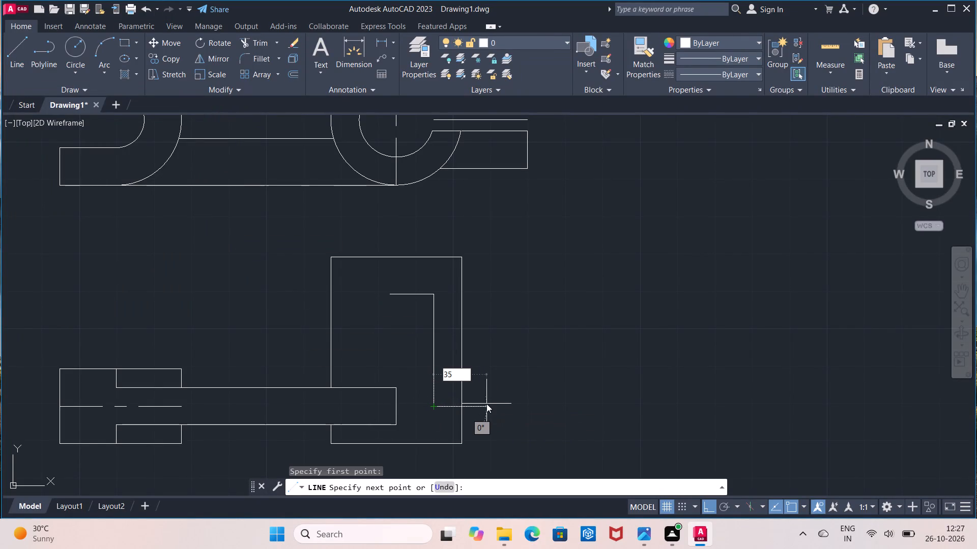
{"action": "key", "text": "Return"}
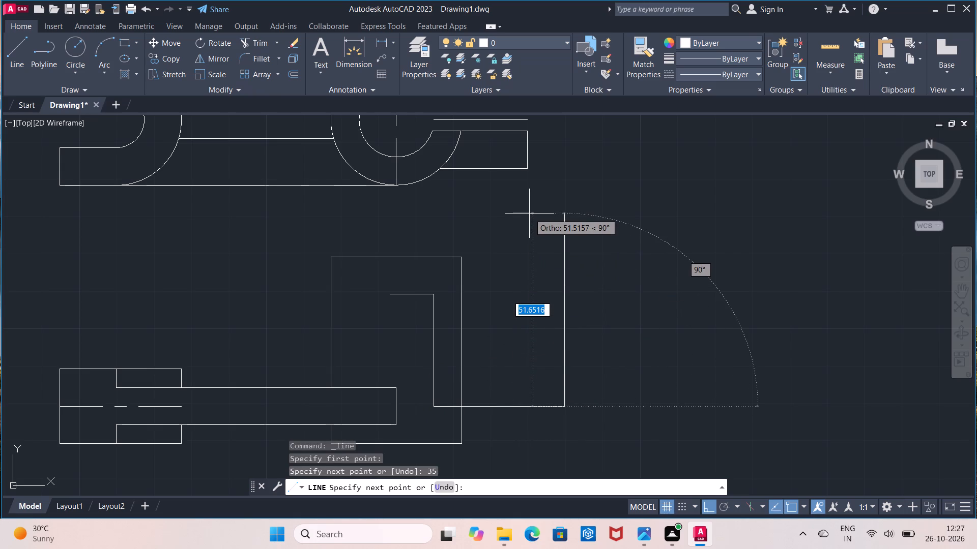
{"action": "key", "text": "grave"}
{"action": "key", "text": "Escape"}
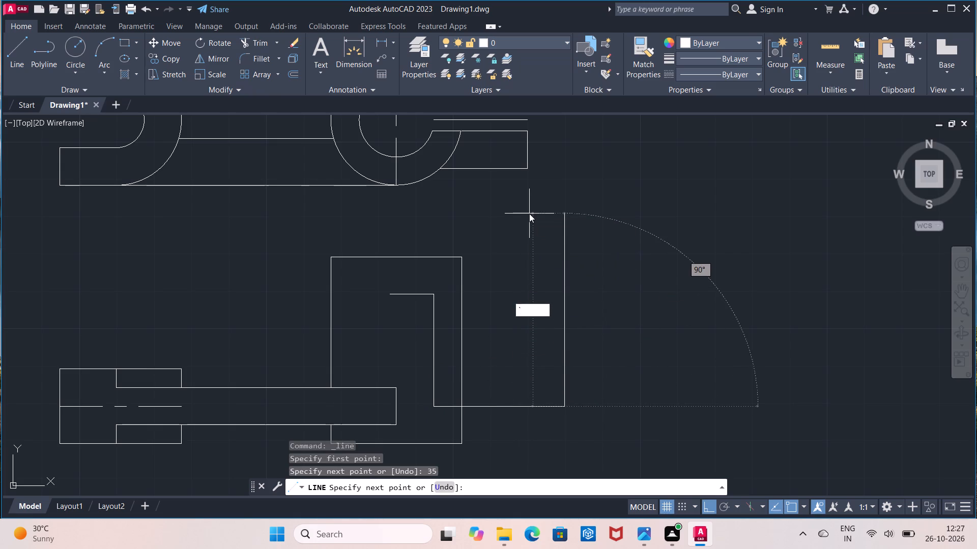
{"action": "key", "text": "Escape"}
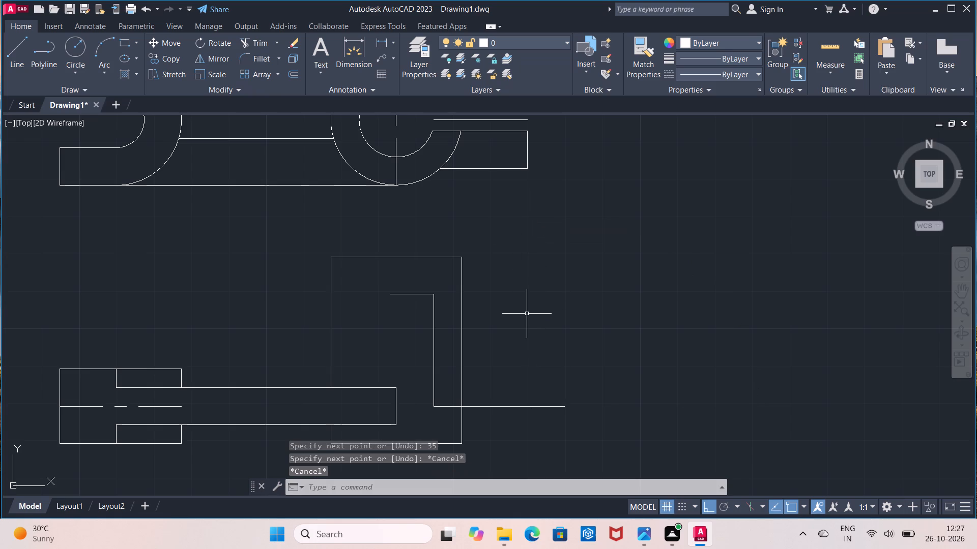
Measure the horizontal length of the slit centreline in the upper view.
{"action": "scroll", "coordinate": [526, 314], "scroll_direction": "down", "scroll_amount": 1}
{"action": "middle_click_drag", "start_coordinate": [526, 314], "coordinate": [523, 351]}
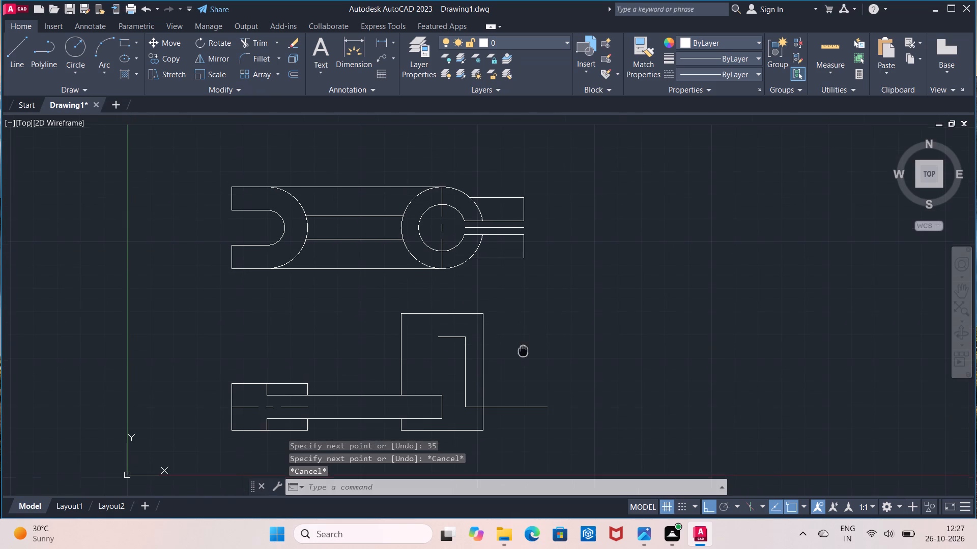
{"action": "middle_click_drag", "start_coordinate": [523, 351], "coordinate": [523, 352]}
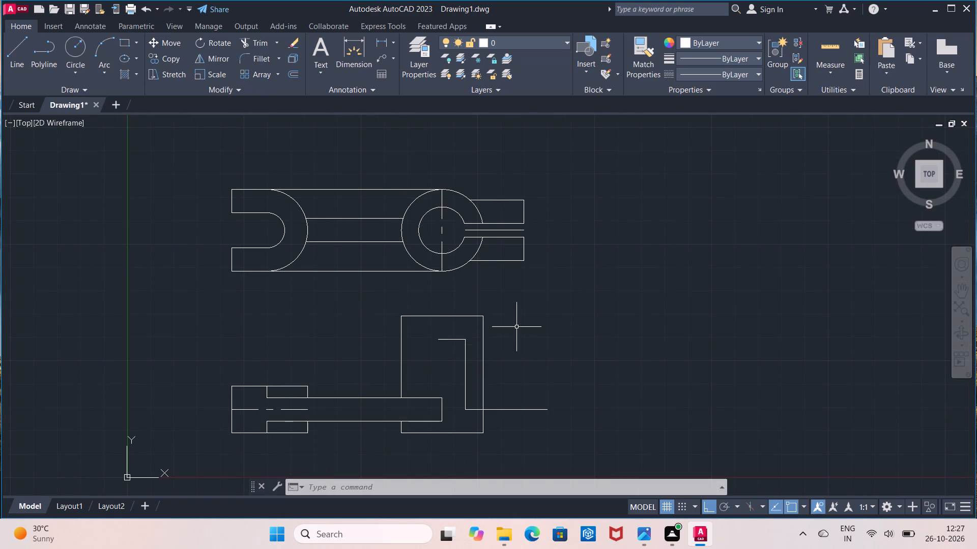
{"action": "left_click", "coordinate": [384, 41]}
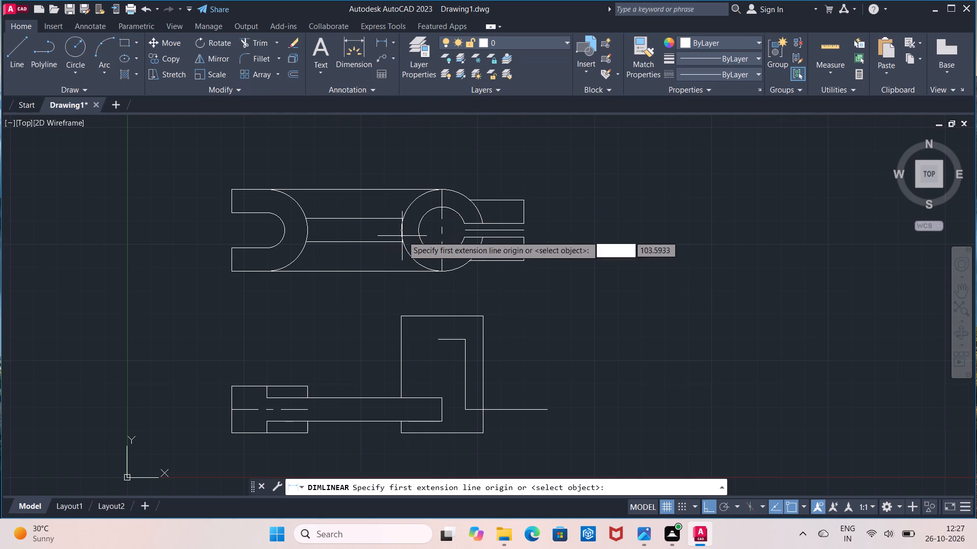
{"action": "left_click", "coordinate": [464, 230]}
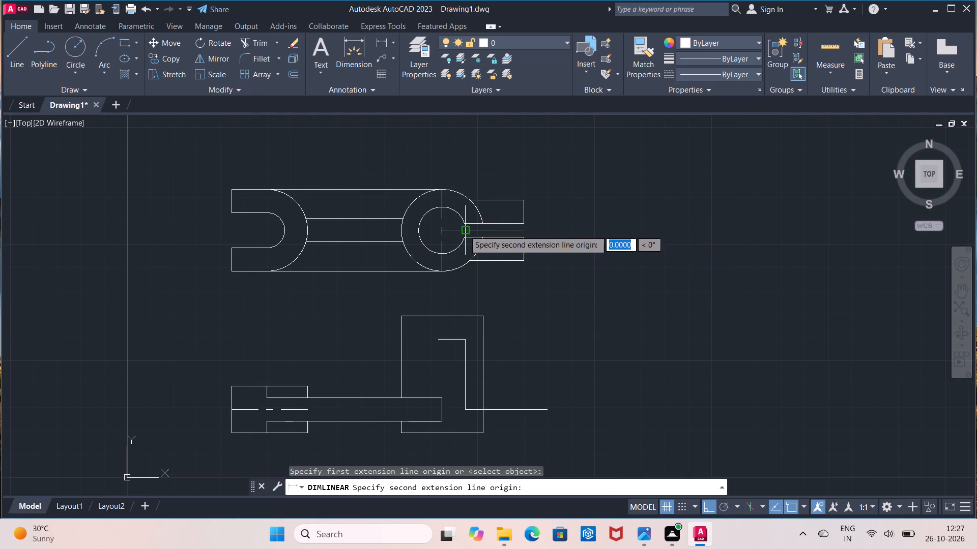
{"action": "left_click", "coordinate": [525, 231]}
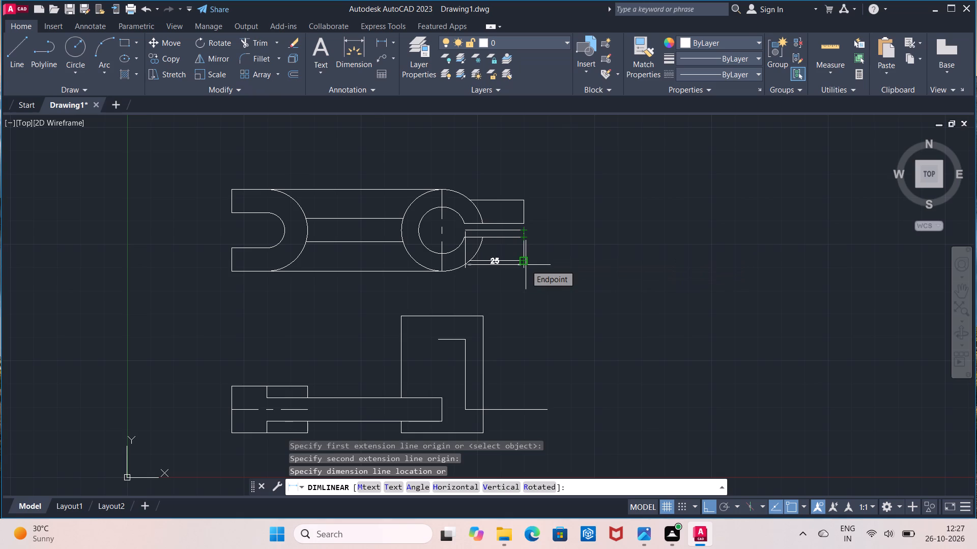
{"action": "key", "text": "Escape"}
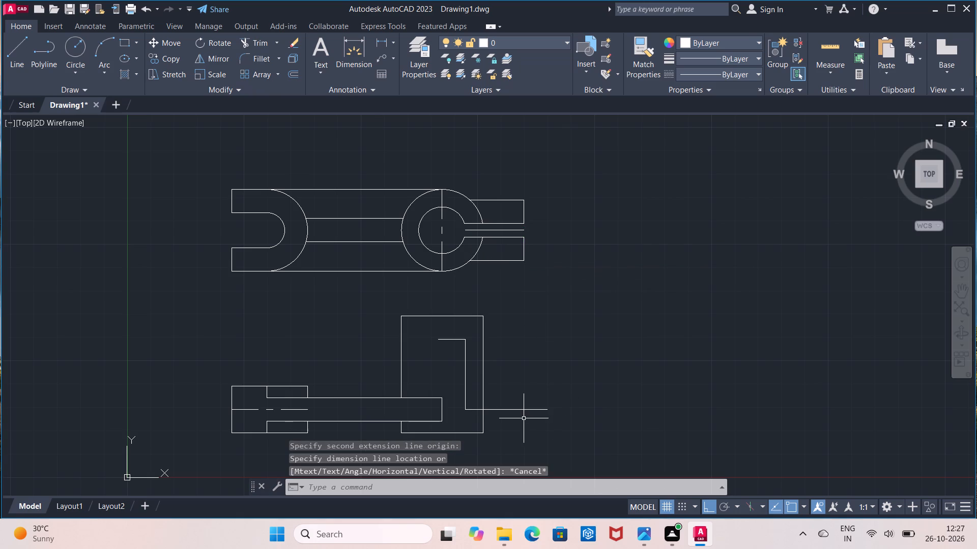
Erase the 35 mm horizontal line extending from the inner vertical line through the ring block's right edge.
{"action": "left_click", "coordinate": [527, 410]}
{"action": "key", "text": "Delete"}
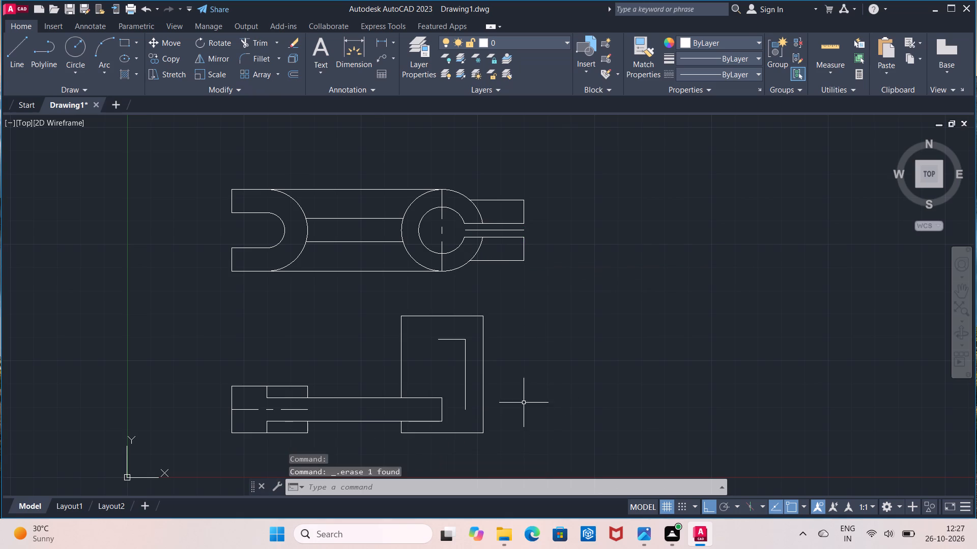
Measure the slit centreline's horizontal length in the upper view again, from its inner end to its outer end.
{"action": "left_click", "coordinate": [381, 44]}
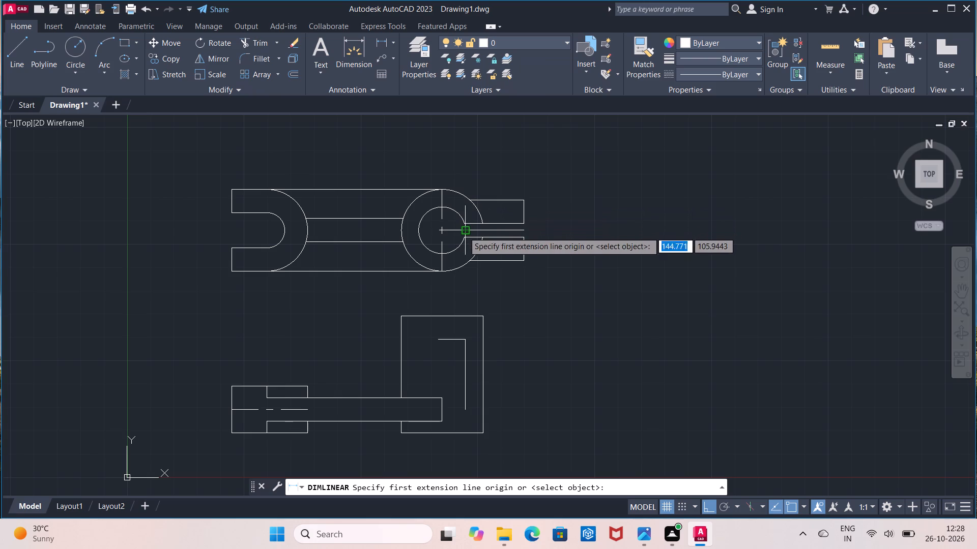
{"action": "left_click", "coordinate": [464, 232]}
{"action": "left_click", "coordinate": [523, 229]}
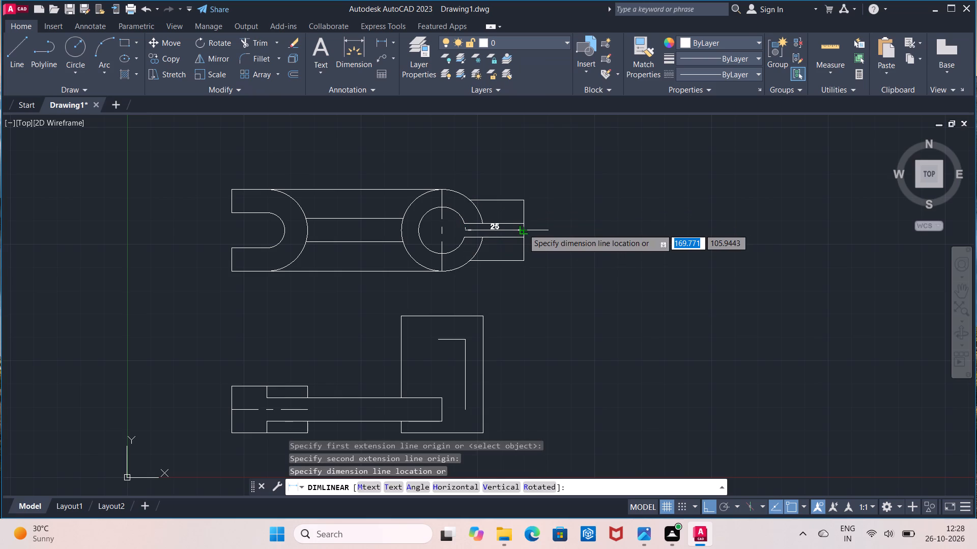
{"action": "key", "text": "Escape"}
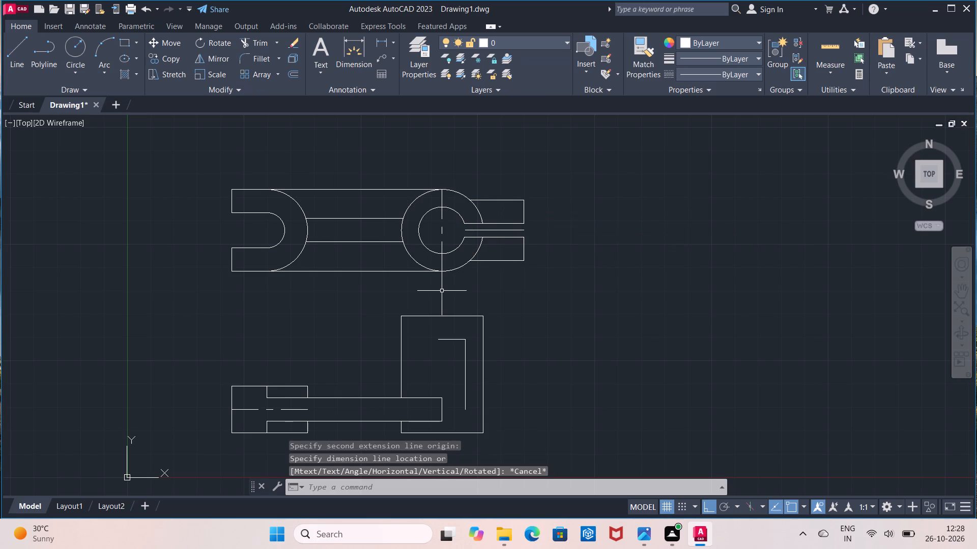
Draw a 25 mm horizontal line rightward from the lower end of the ring block's inner vertical line.
{"action": "middle_click_drag", "start_coordinate": [429, 386], "coordinate": [411, 306]}
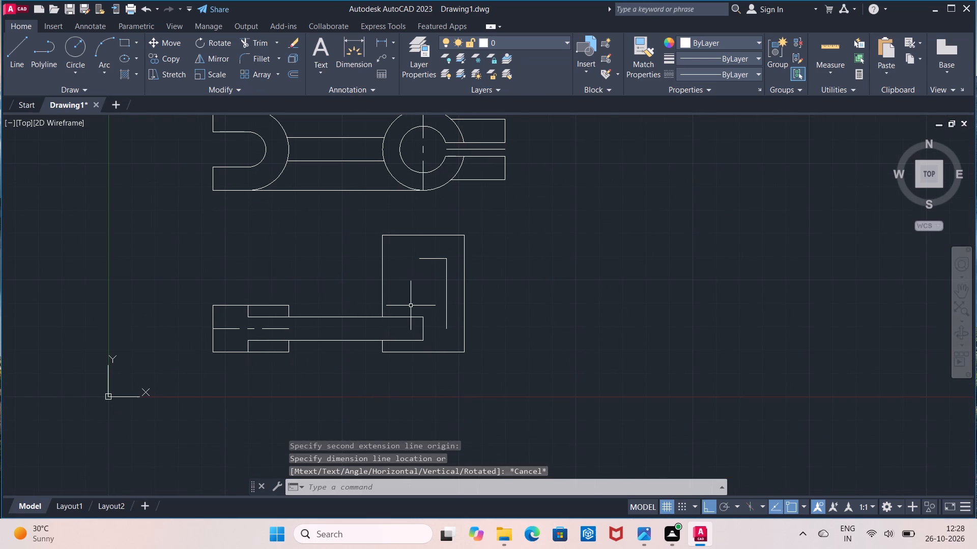
{"action": "left_click", "coordinate": [21, 70]}
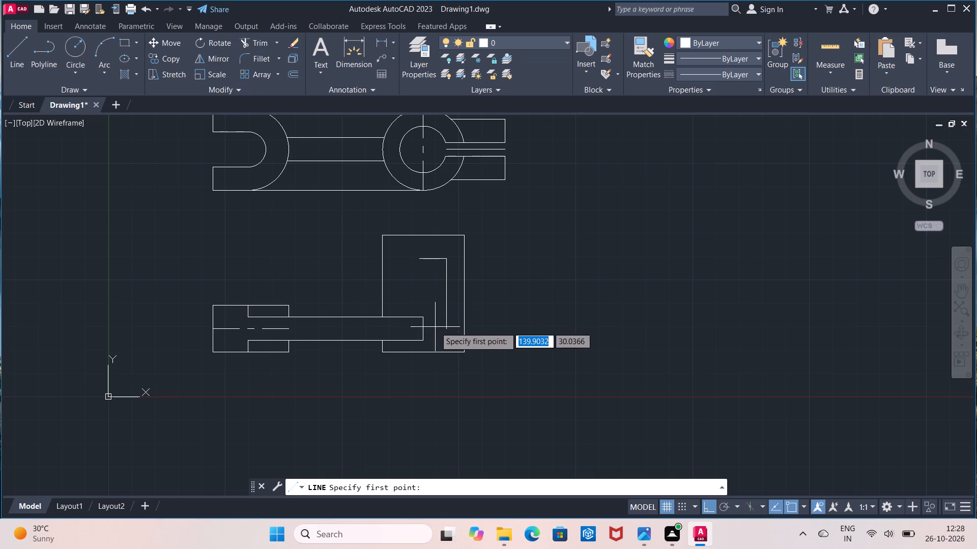
{"action": "left_click", "coordinate": [444, 327]}
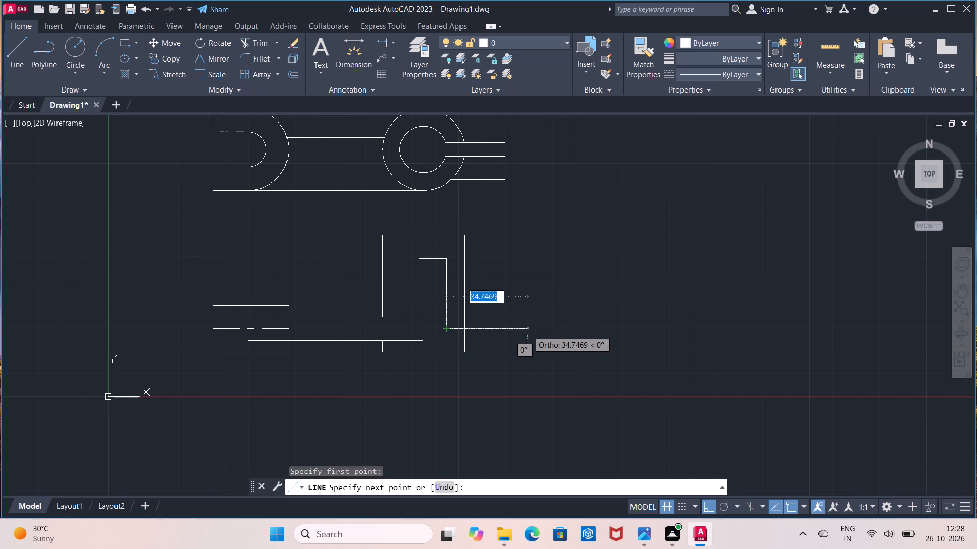
{"action": "type", "text": "25"}
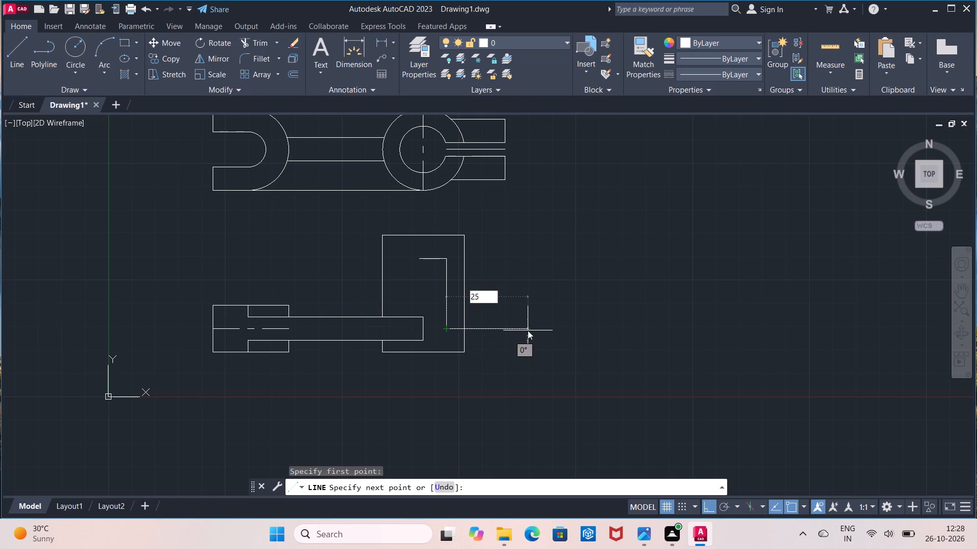
{"action": "key", "text": "Return"}
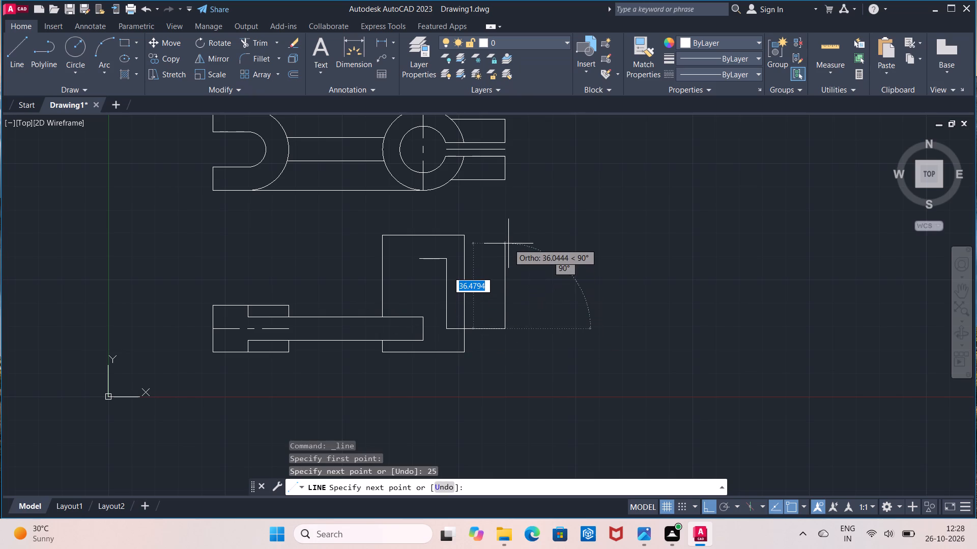
{"action": "key", "text": "Escape"}
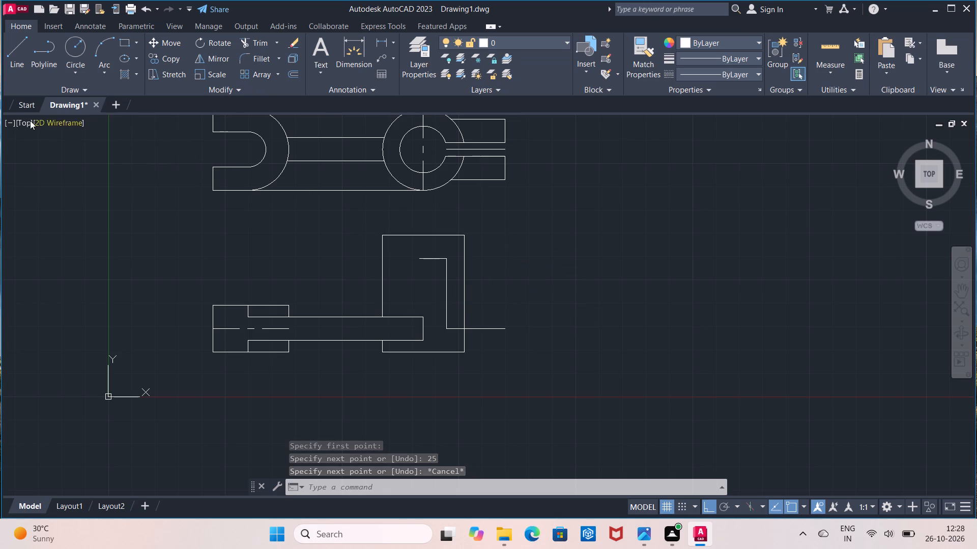
Draw a 25 mm horizontal line rightward from the upper end of the inner vertical line.
{"action": "left_click", "coordinate": [23, 73]}
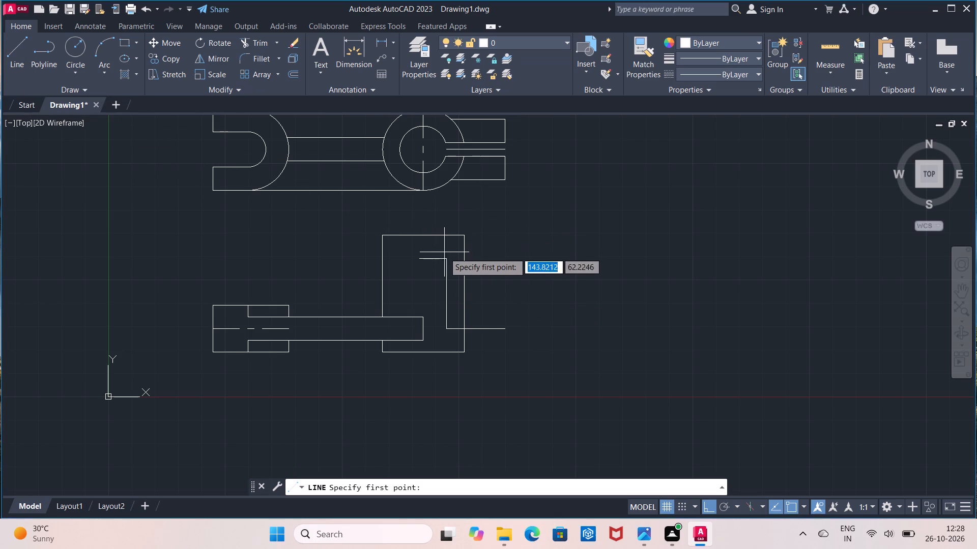
{"action": "left_click", "coordinate": [448, 260]}
{"action": "type", "text": "25"}
{"action": "key", "text": "Return"}
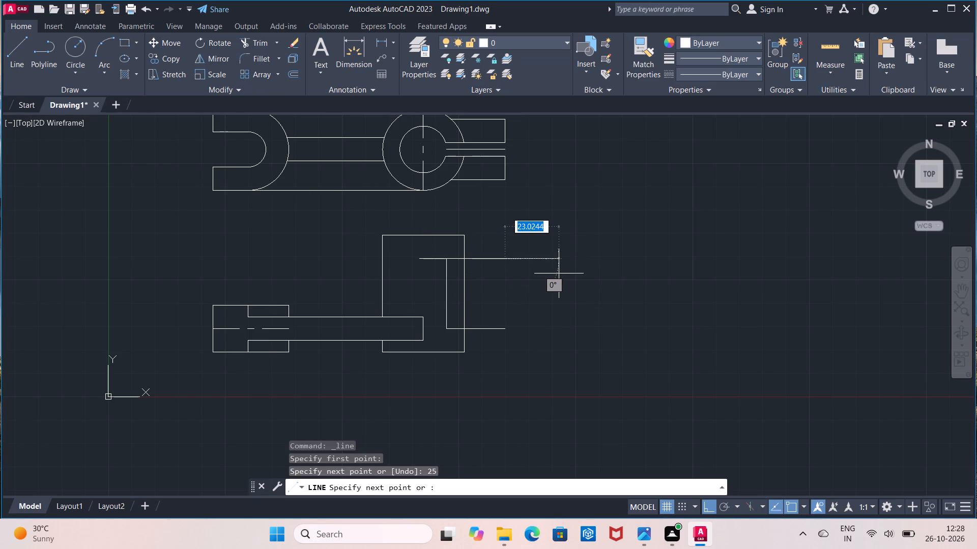
{"action": "key", "text": "Escape"}
Trim the horizontal stub left of the inner vertical line and the ring block's right edge between the two lug lines.
{"action": "left_click", "coordinate": [248, 44]}
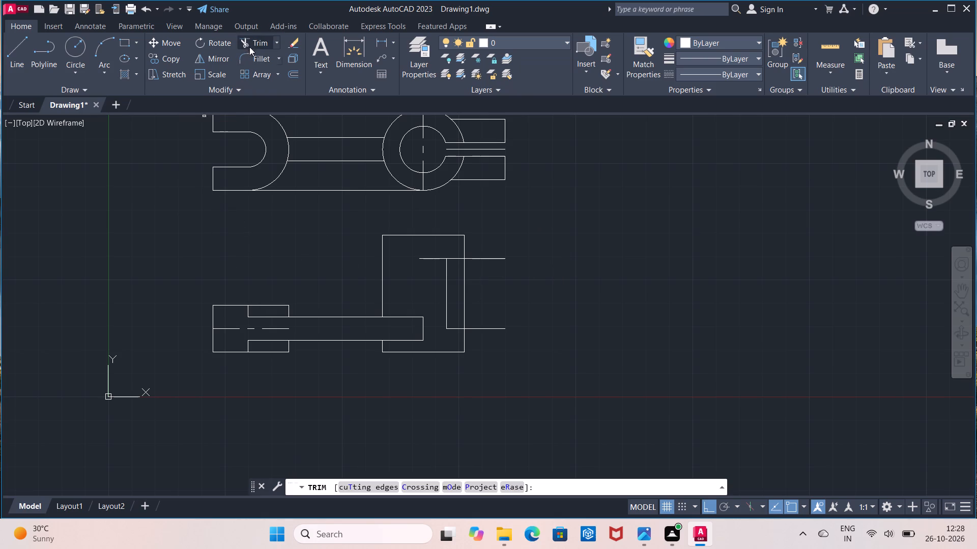
{"action": "left_click", "coordinate": [432, 258]}
{"action": "key", "text": "Escape"}
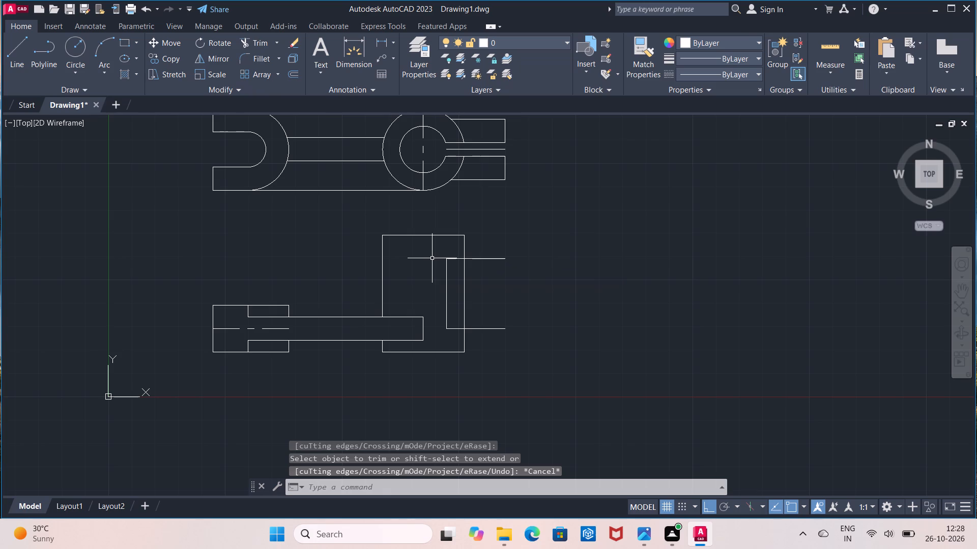
{"action": "left_click", "coordinate": [266, 44]}
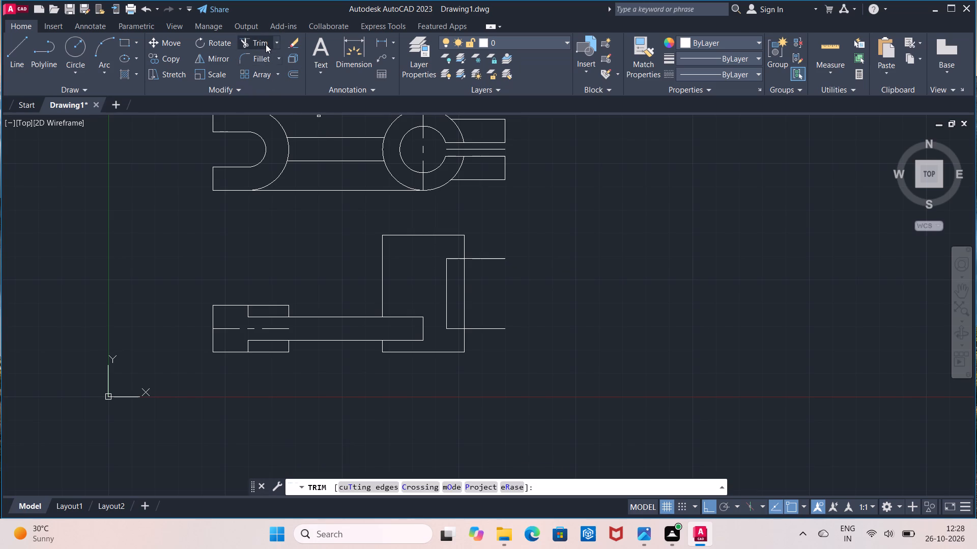
{"action": "left_click", "coordinate": [465, 284]}
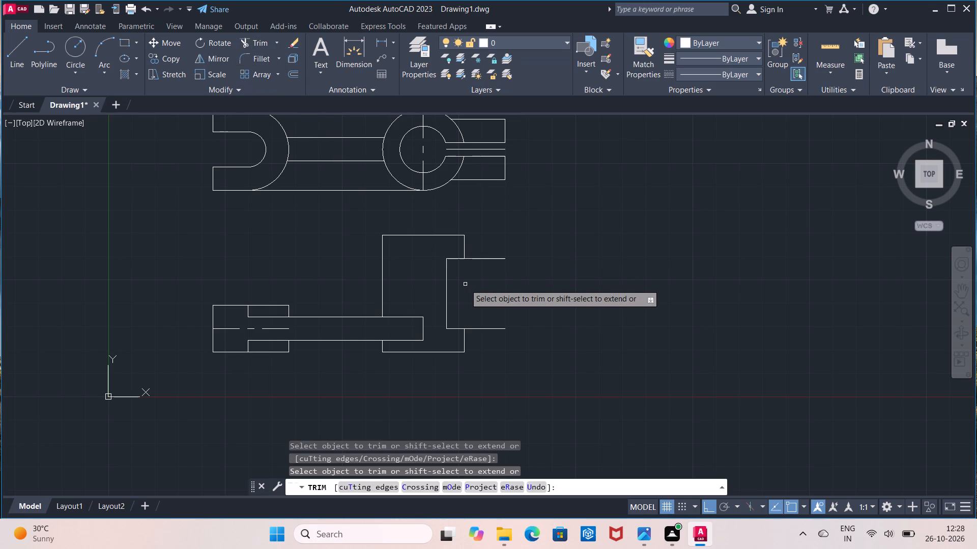
{"action": "key", "text": "Escape"}
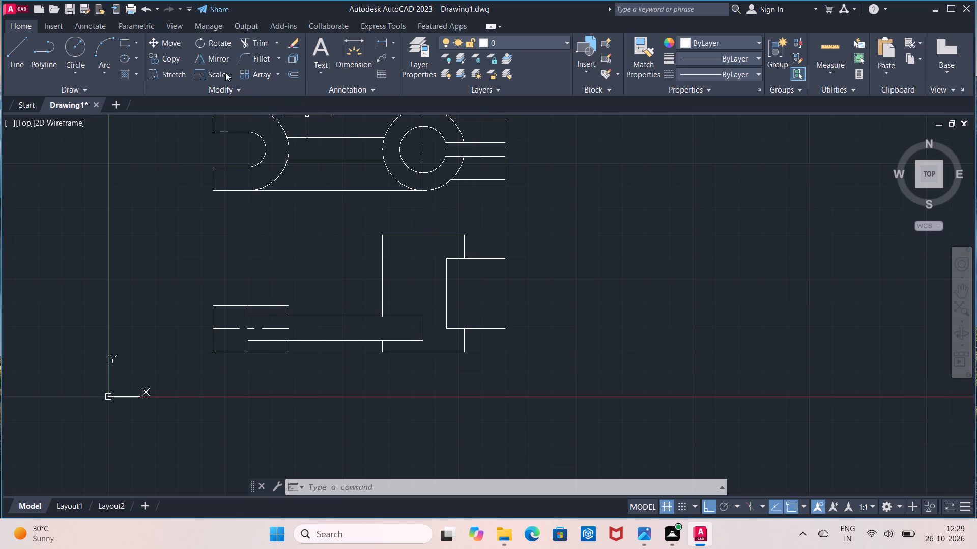
Draw a vertical CENTER2 linetype line joining the outer ends of the two 25 mm lug lines.
{"action": "left_click", "coordinate": [86, 49]}
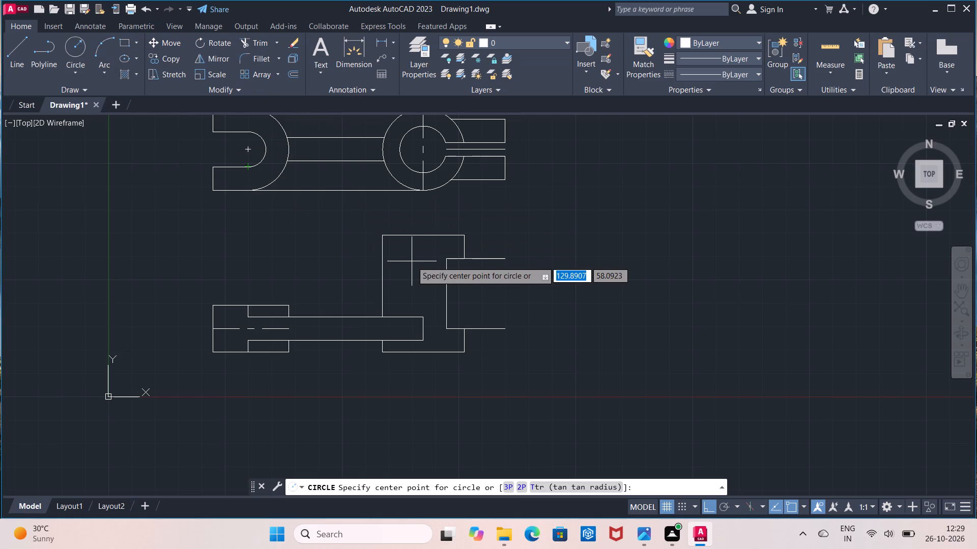
{"action": "key", "text": "Escape"}
{"action": "left_click", "coordinate": [703, 73]}
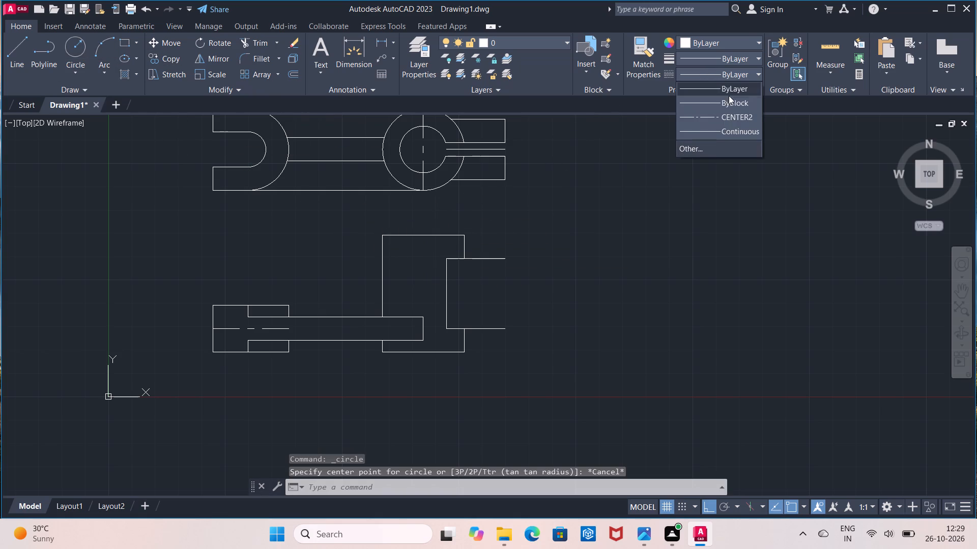
{"action": "left_click", "coordinate": [742, 123]}
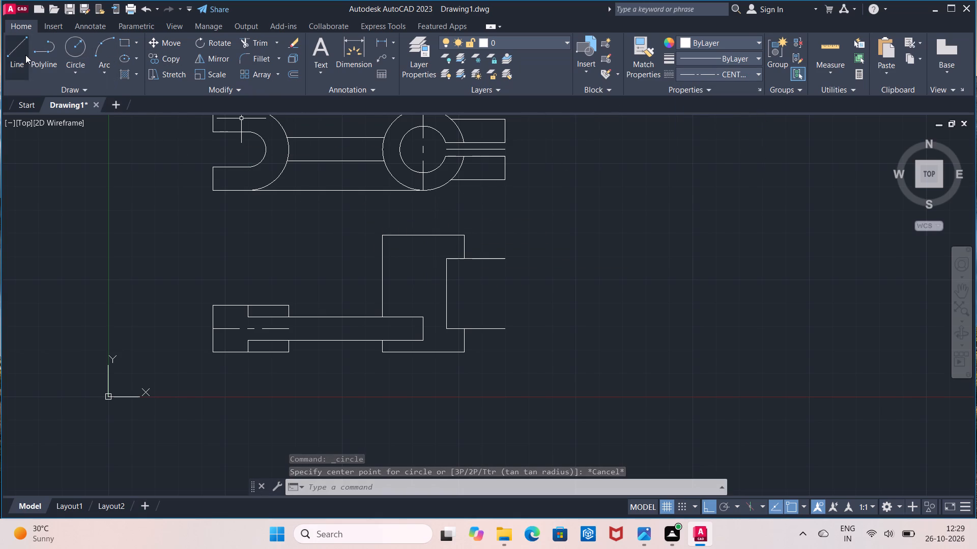
{"action": "left_click", "coordinate": [25, 55]}
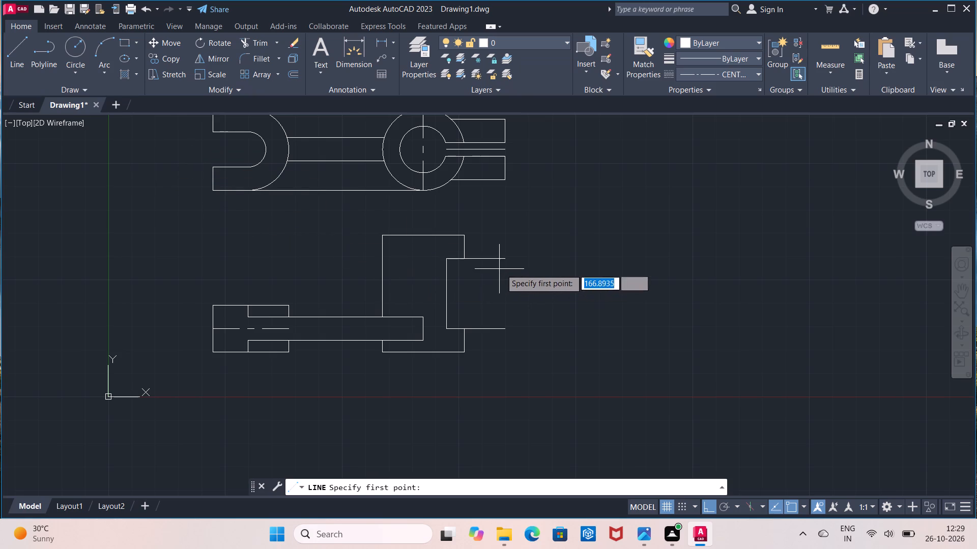
{"action": "left_click", "coordinate": [503, 262]}
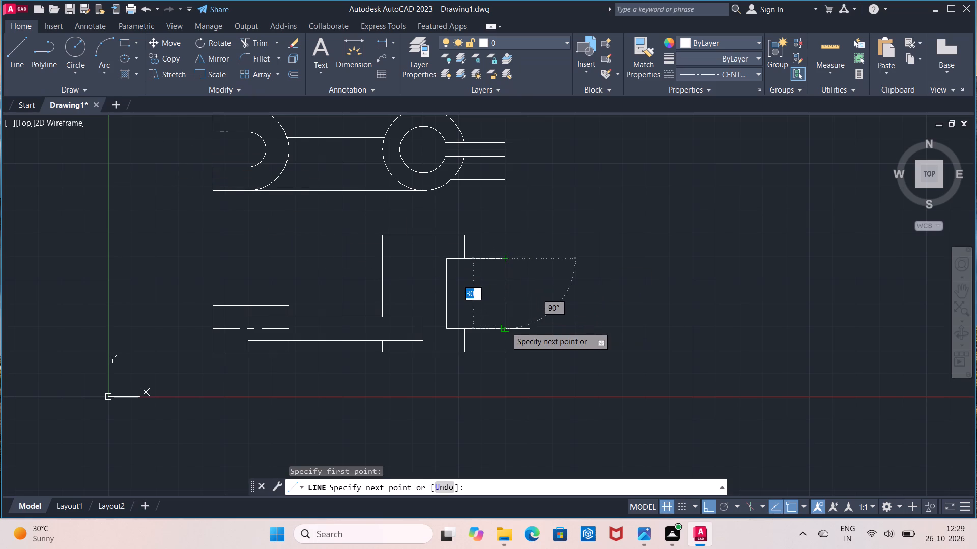
{"action": "left_click", "coordinate": [506, 329]}
{"action": "key", "text": "Escape"}
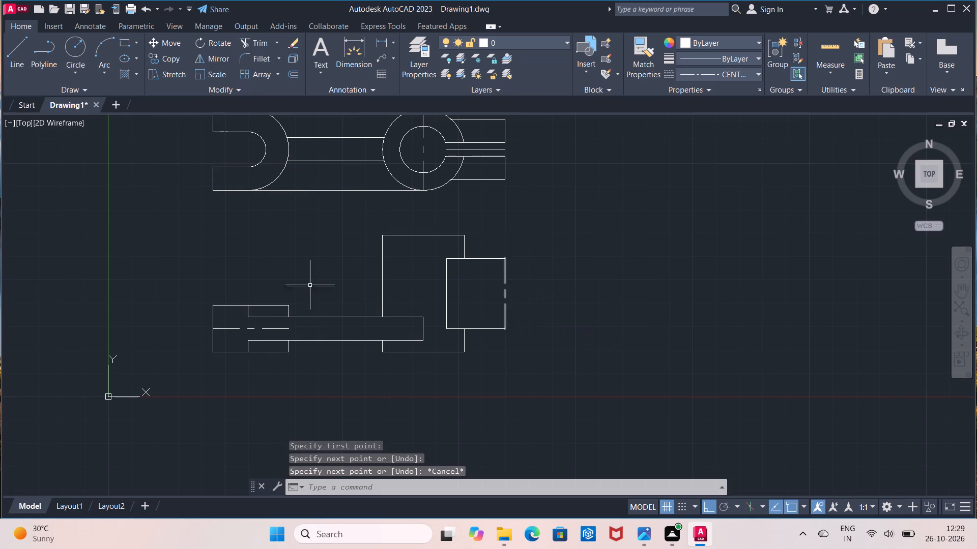
Set the current linetype to ByLayer for the lug's circle.
{"action": "left_click", "coordinate": [63, 42]}
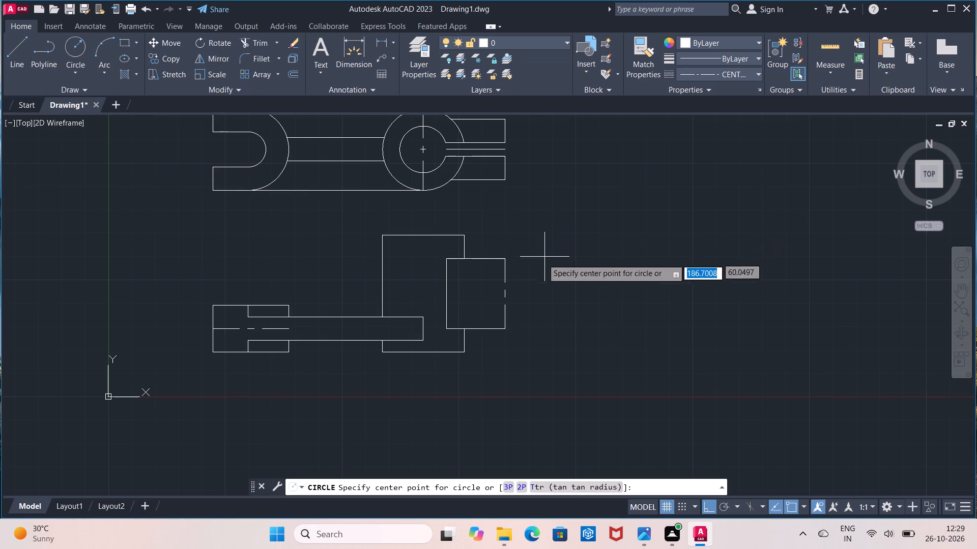
{"action": "left_click", "coordinate": [688, 78]}
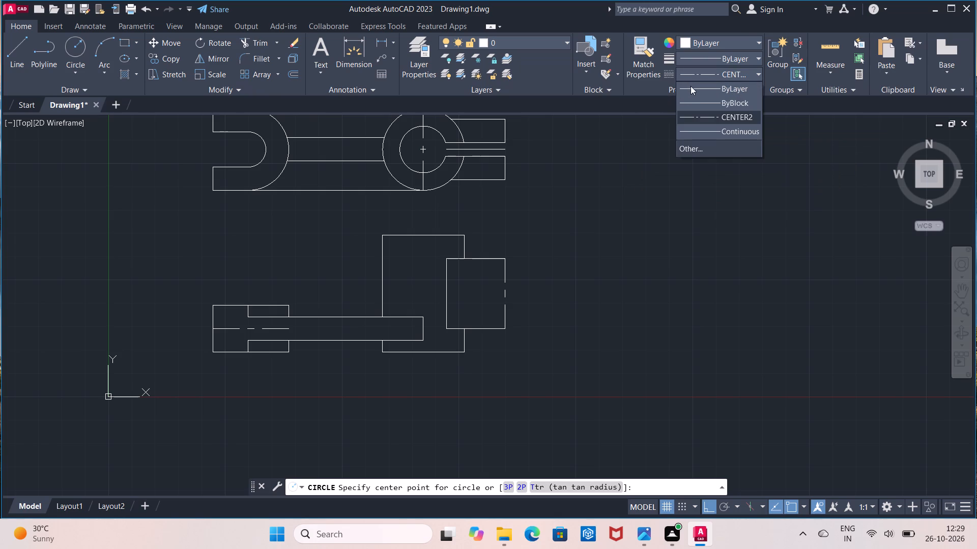
{"action": "left_click", "coordinate": [694, 93]}
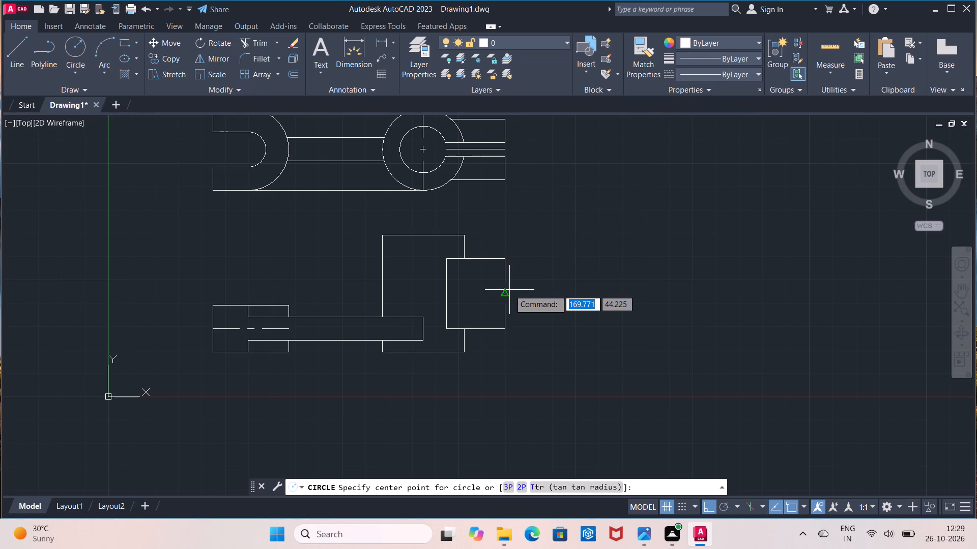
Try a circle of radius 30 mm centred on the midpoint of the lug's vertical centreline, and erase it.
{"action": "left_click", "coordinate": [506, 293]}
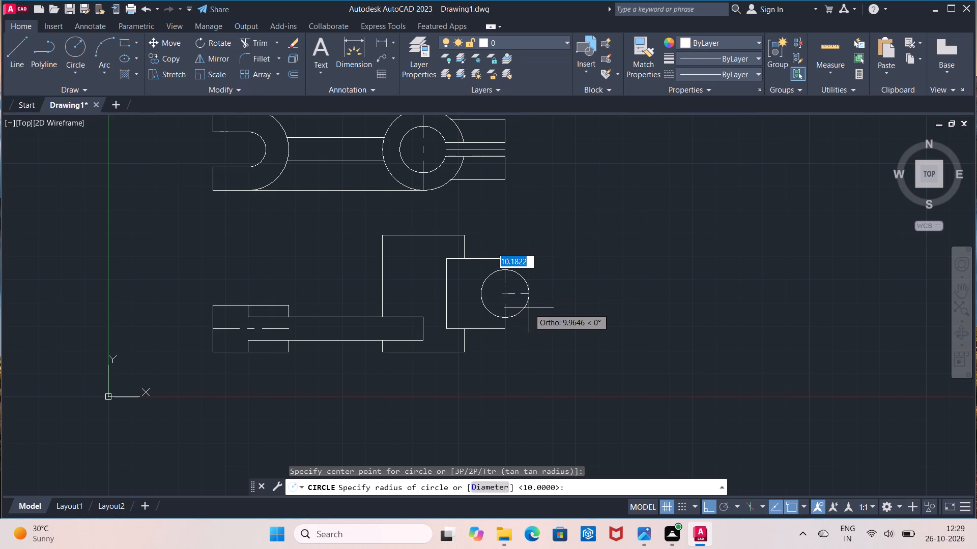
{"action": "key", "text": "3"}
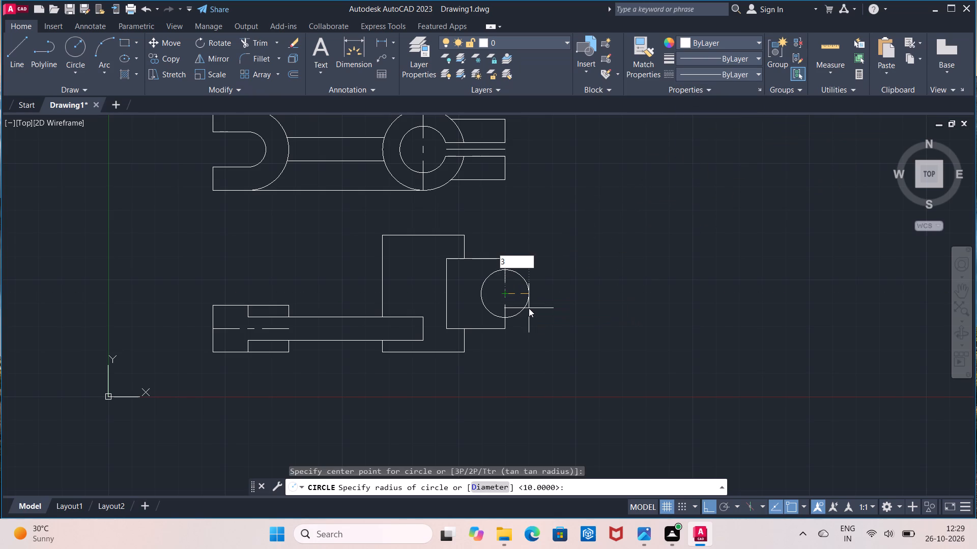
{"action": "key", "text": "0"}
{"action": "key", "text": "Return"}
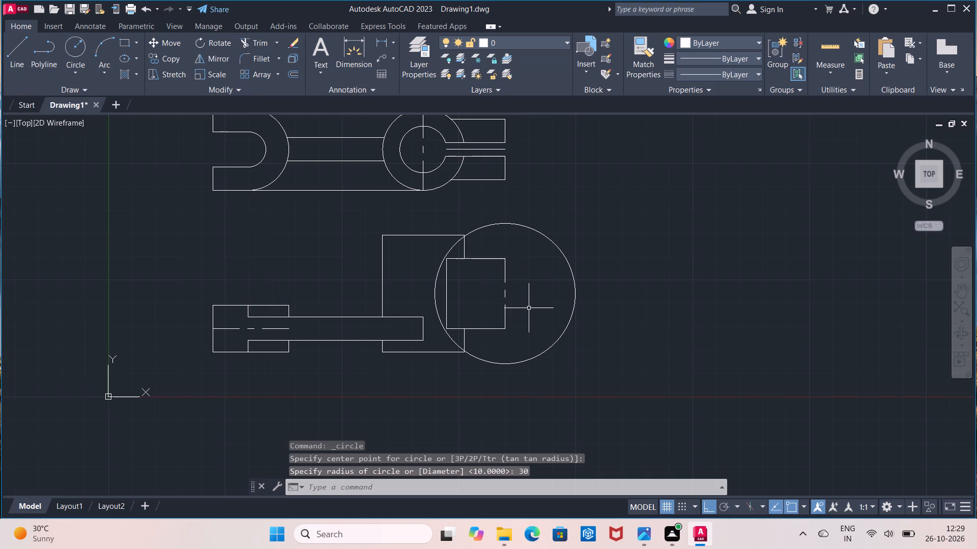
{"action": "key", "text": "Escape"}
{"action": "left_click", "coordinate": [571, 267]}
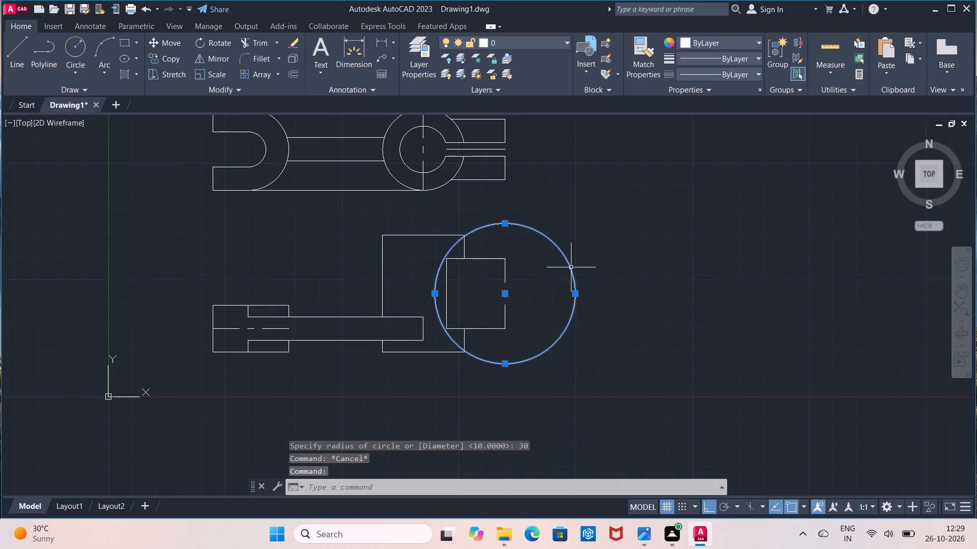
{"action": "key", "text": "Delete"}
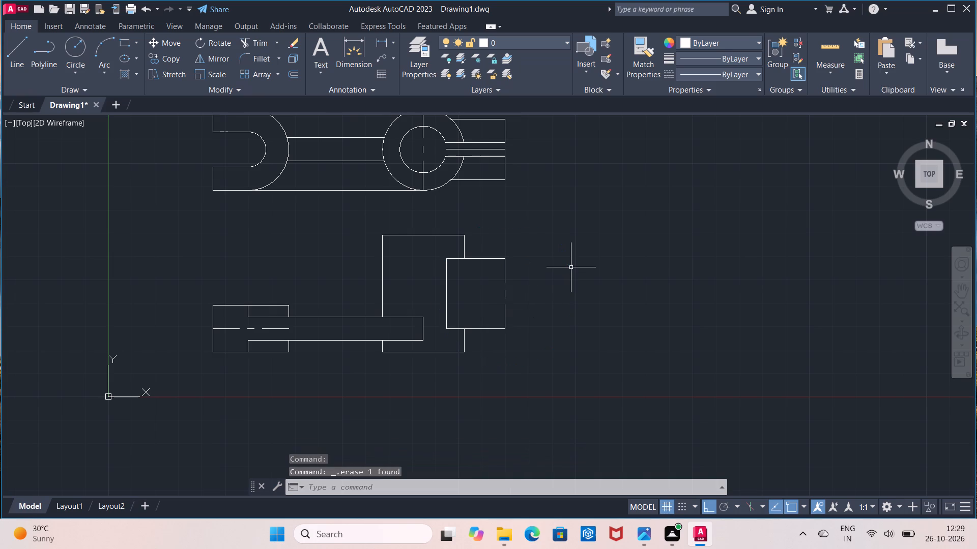
Draw a circle of radius 15 mm centred on the midpoint of the lug's vertical centreline.
{"action": "left_click", "coordinate": [72, 46]}
{"action": "left_click", "coordinate": [506, 295]}
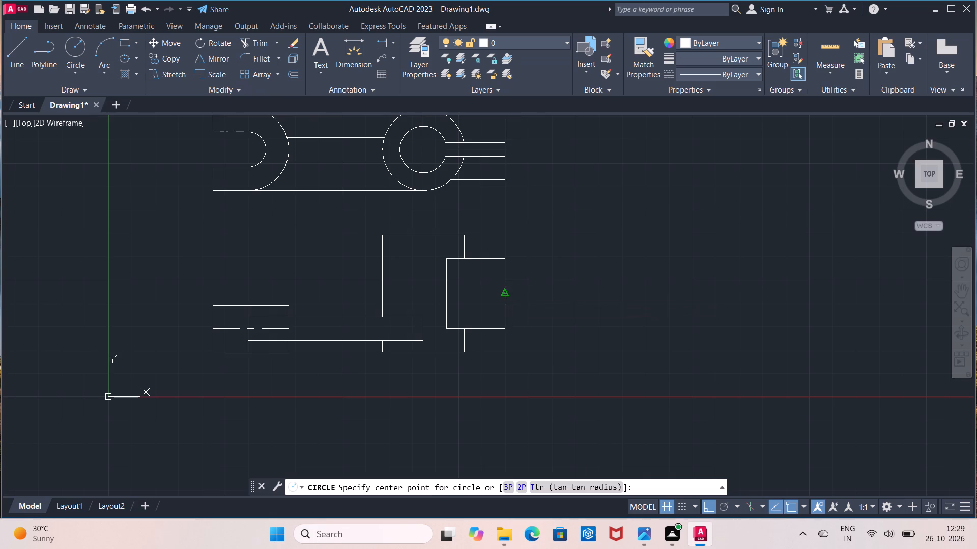
{"action": "type", "text": "15"}
{"action": "key", "text": "Return"}
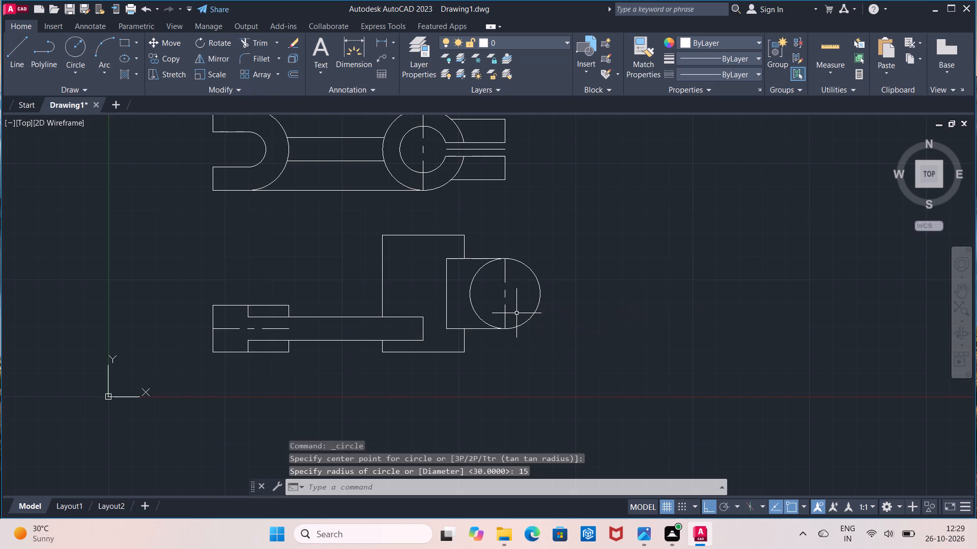
{"action": "key", "text": "Escape"}
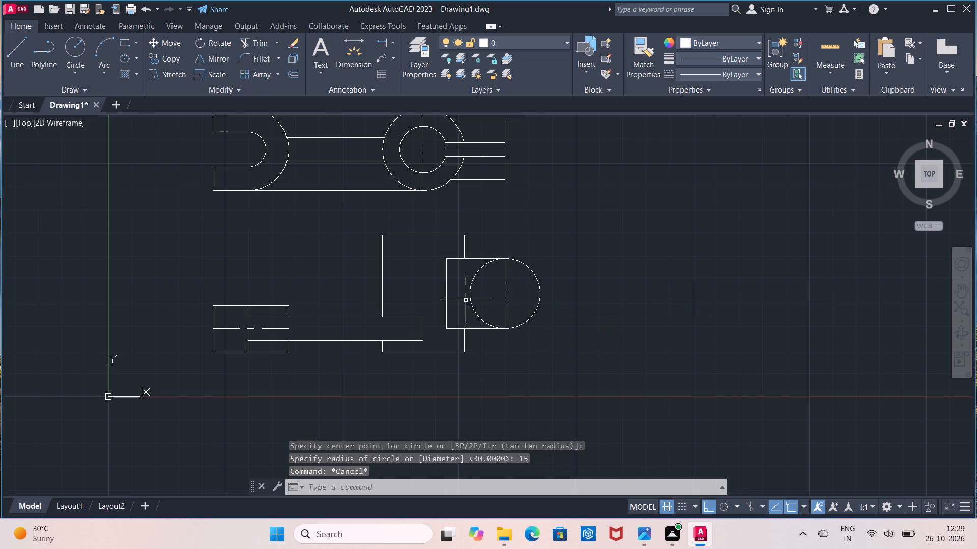
Trim away the half of the 15 mm radius circle inside the lug, leaving a rounded outer end.
{"action": "left_click", "coordinate": [264, 48]}
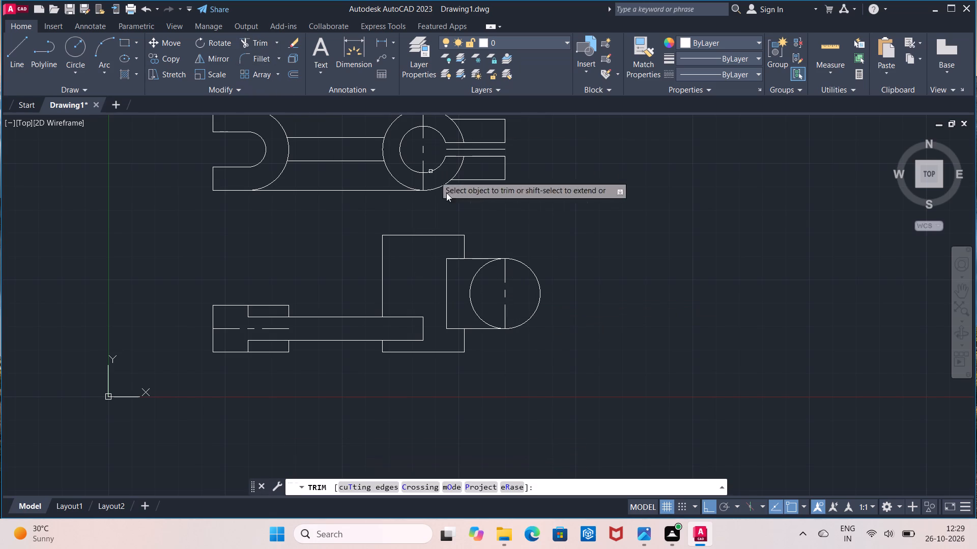
{"action": "left_click", "coordinate": [477, 270]}
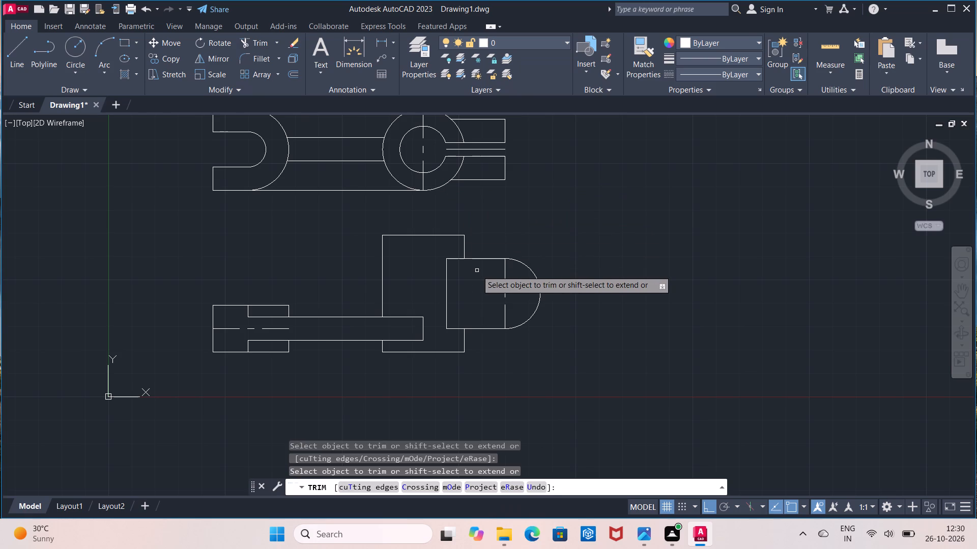
{"action": "key", "text": "Escape"}
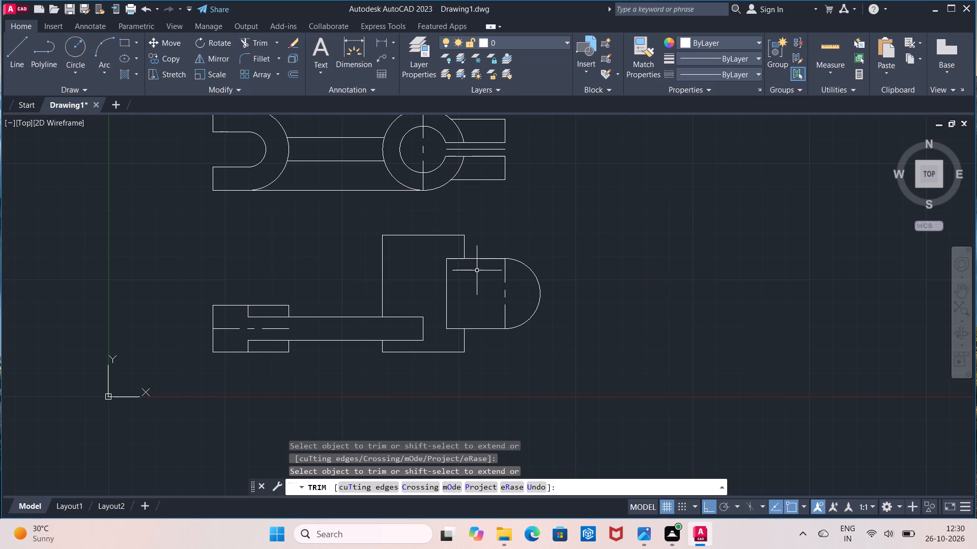
Draw a circle of radius 5 mm for the hole, centred on the midpoint of the lug's vertical centreline.
{"action": "left_click", "coordinate": [76, 57]}
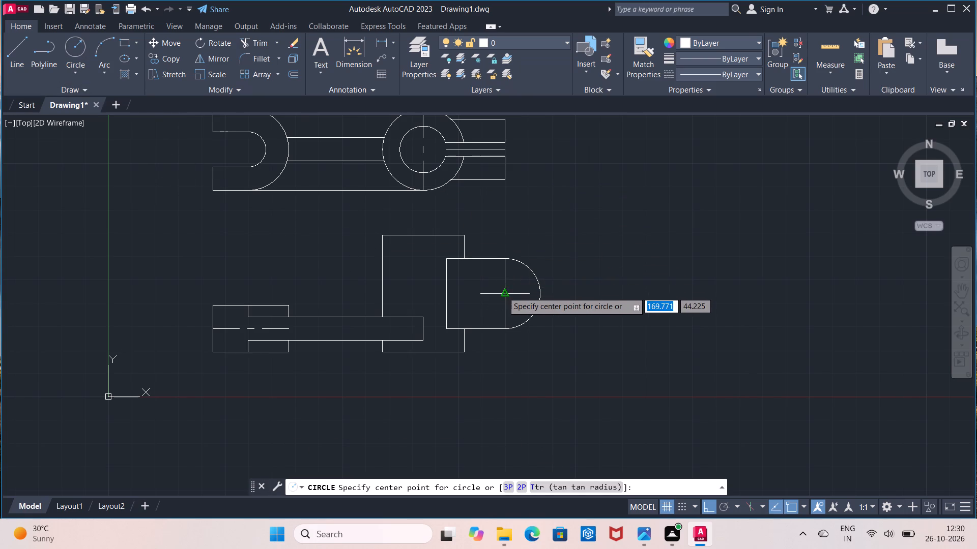
{"action": "left_click", "coordinate": [503, 292]}
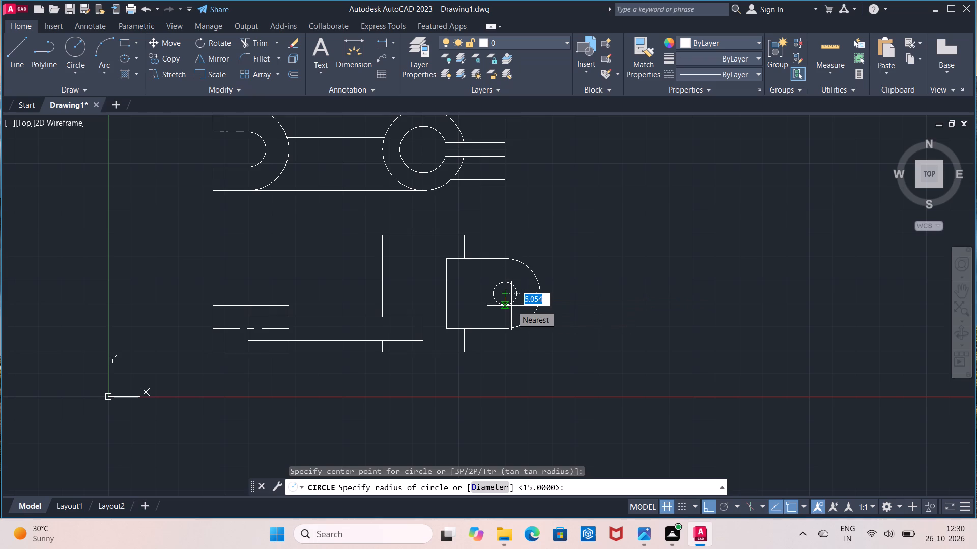
{"action": "key", "text": "5"}
{"action": "key", "text": "Return"}
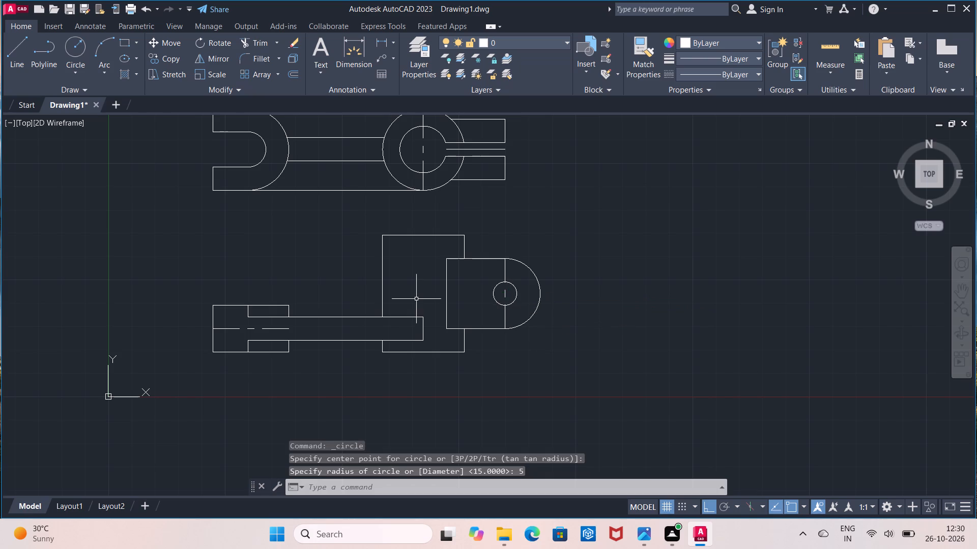
Trim away the parts of the lug's vertical centreline above and below the 5 mm radius hole.
{"action": "left_click", "coordinate": [257, 47]}
{"action": "left_click", "coordinate": [505, 275]}
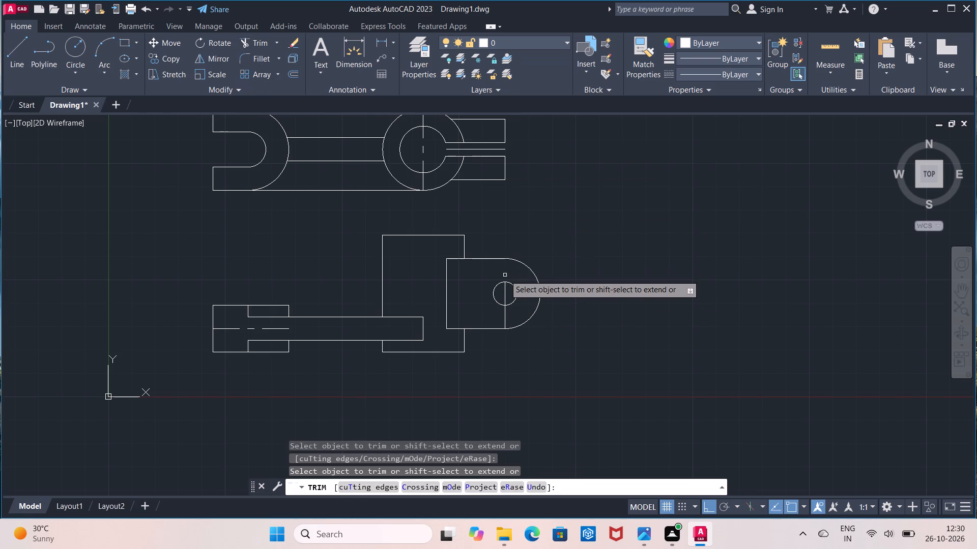
{"action": "left_click", "coordinate": [505, 319]}
{"action": "key", "text": "Escape"}
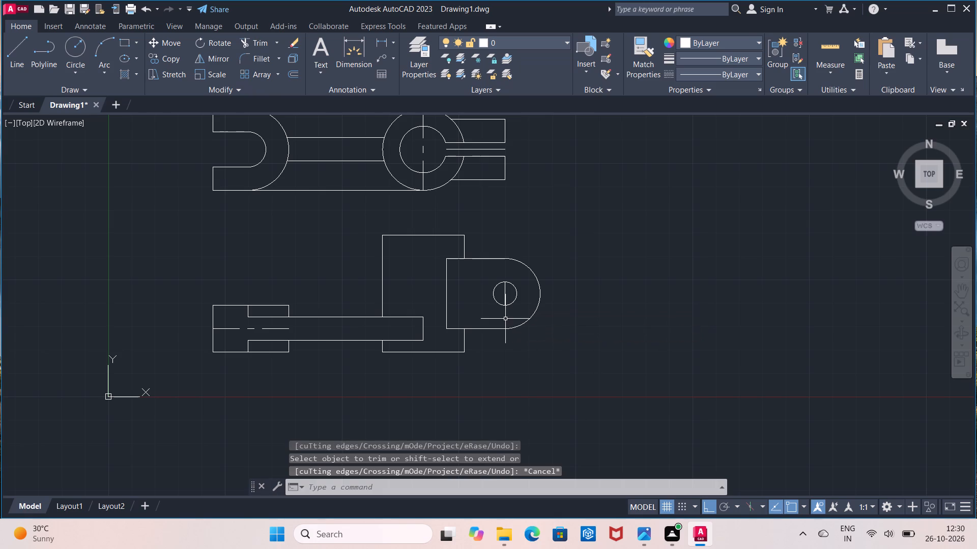
Draw a horizontal centreline across the full width of the lug's hole in the CENTER2 linetype.
{"action": "left_click", "coordinate": [698, 75]}
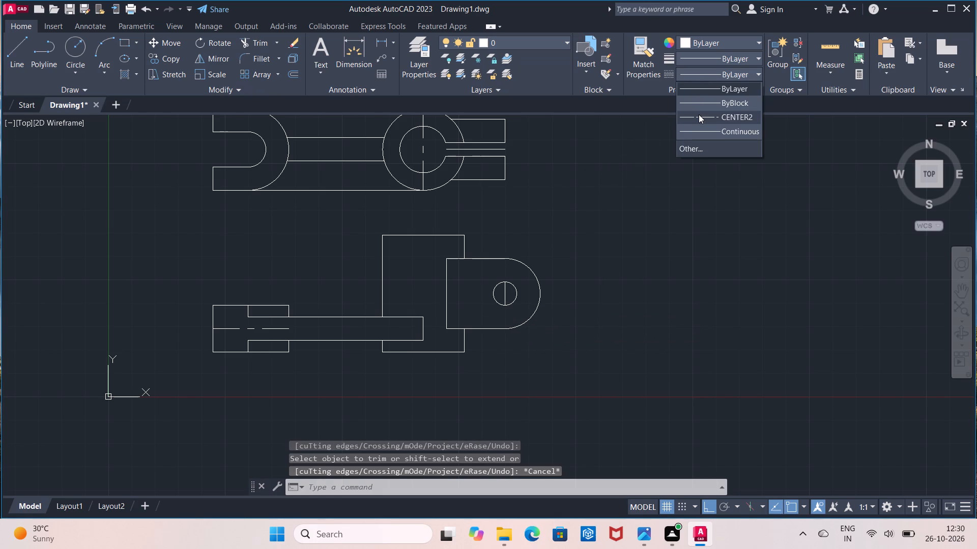
{"action": "left_click", "coordinate": [700, 119]}
{"action": "left_click", "coordinate": [13, 69]}
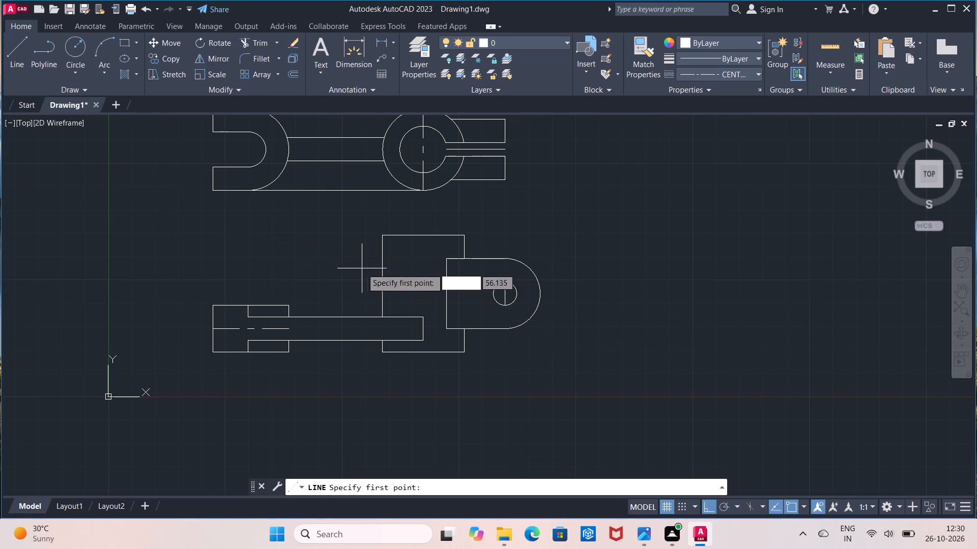
{"action": "left_click", "coordinate": [489, 295]}
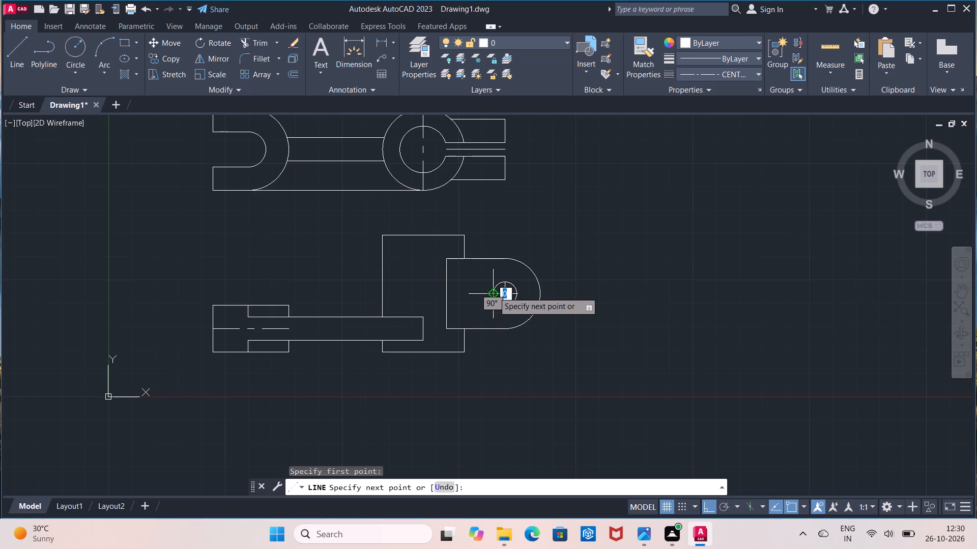
{"action": "left_click", "coordinate": [512, 290]}
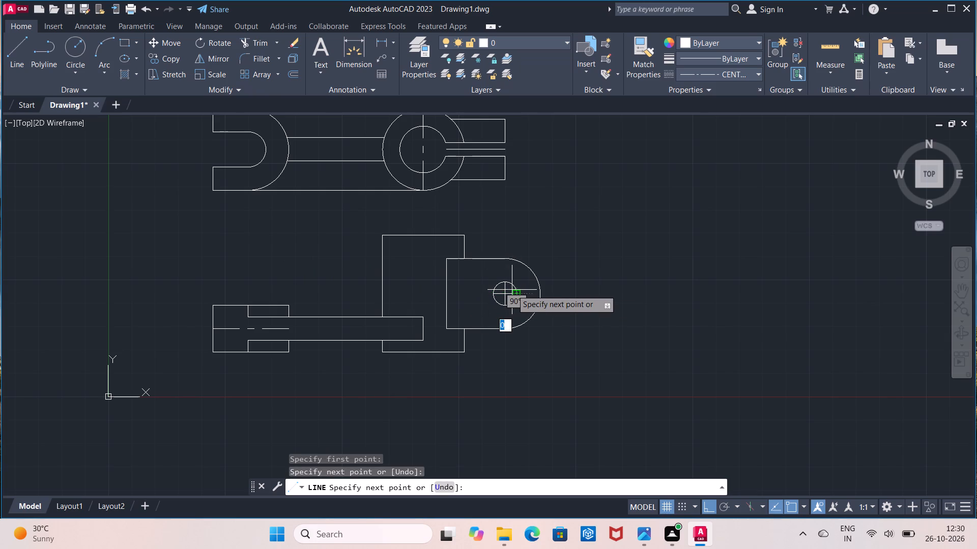
{"action": "key", "text": "Escape"}
{"action": "scroll", "coordinate": [512, 290], "scroll_direction": "up", "scroll_amount": 2}
{"action": "scroll", "coordinate": [512, 290], "scroll_direction": "down", "scroll_amount": 1}
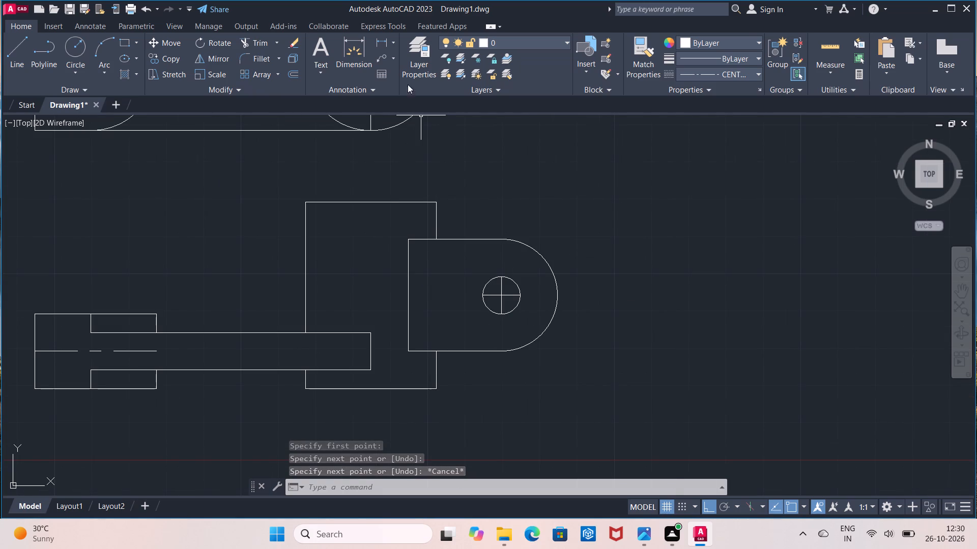
Measure the horizontal distance from the hole's centre to the lug's rounded outer end.
{"action": "left_click", "coordinate": [379, 41]}
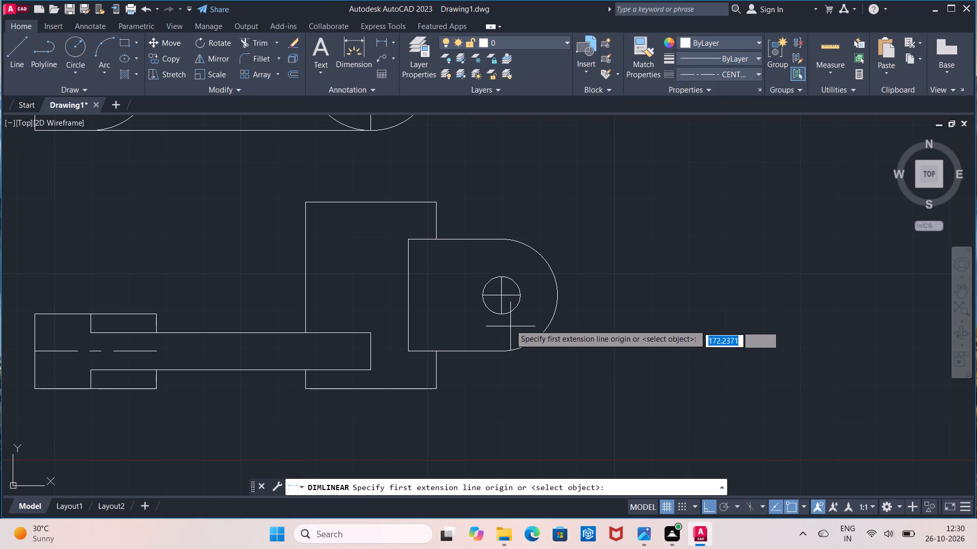
{"action": "left_click", "coordinate": [504, 295]}
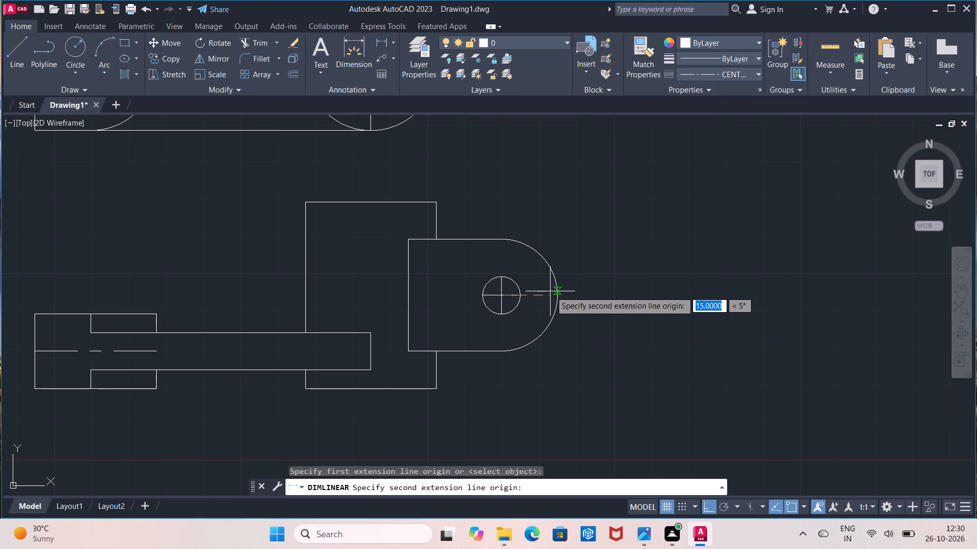
{"action": "left_click", "coordinate": [556, 294]}
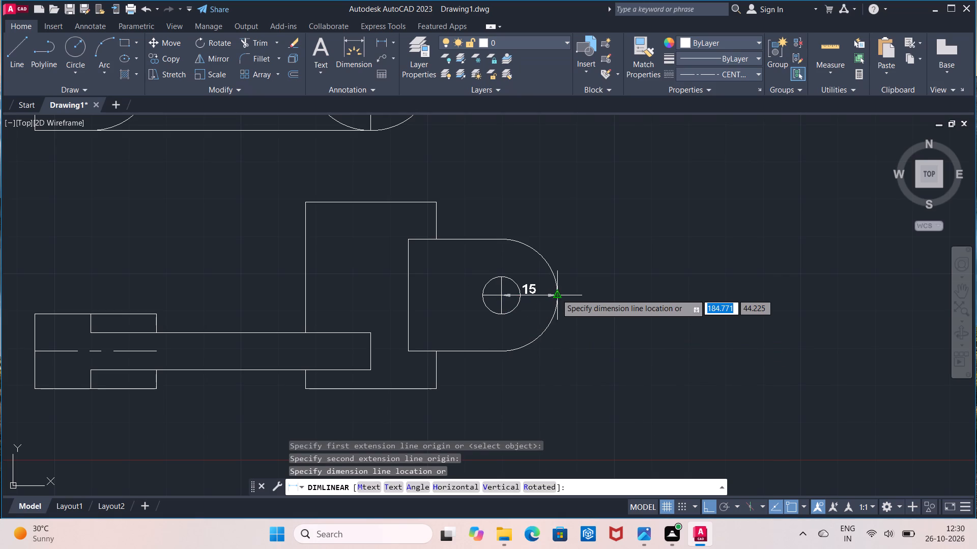
{"action": "key", "text": "Escape"}
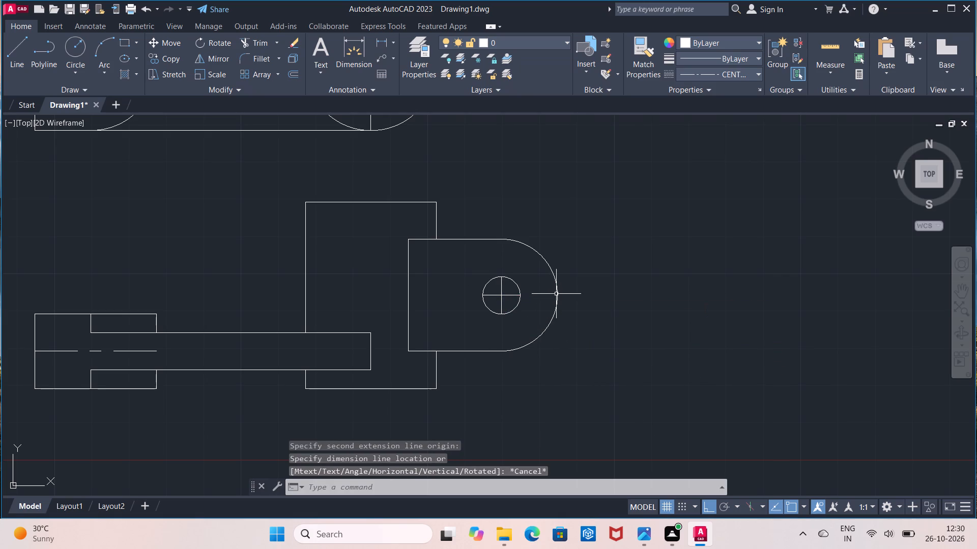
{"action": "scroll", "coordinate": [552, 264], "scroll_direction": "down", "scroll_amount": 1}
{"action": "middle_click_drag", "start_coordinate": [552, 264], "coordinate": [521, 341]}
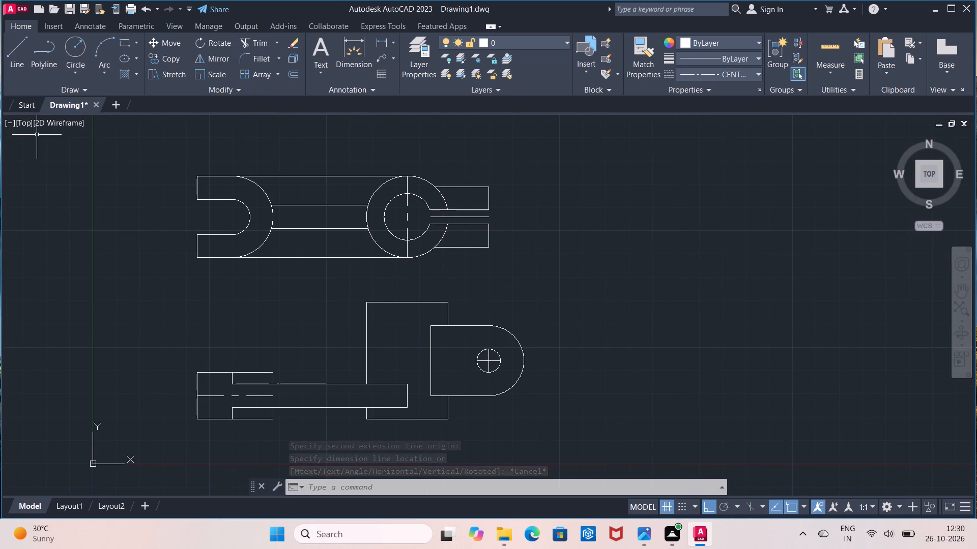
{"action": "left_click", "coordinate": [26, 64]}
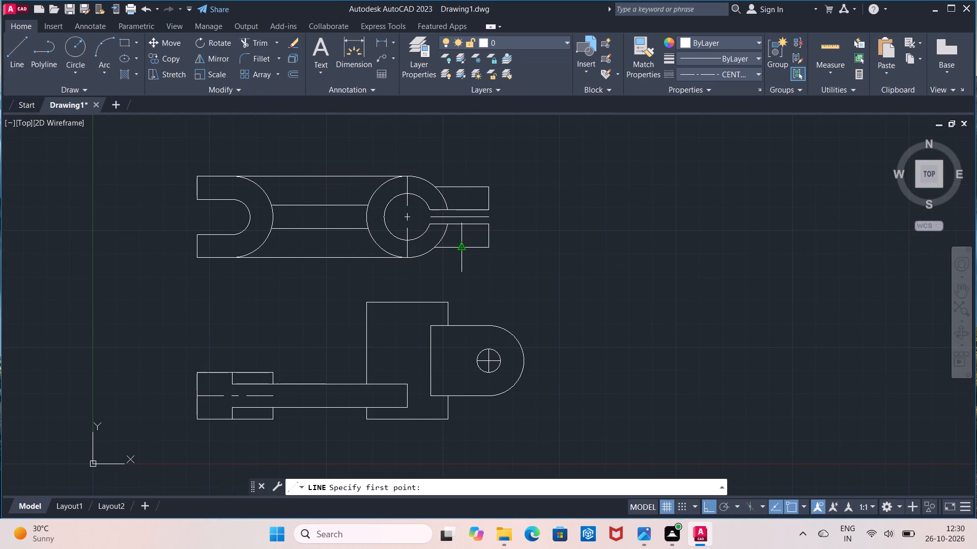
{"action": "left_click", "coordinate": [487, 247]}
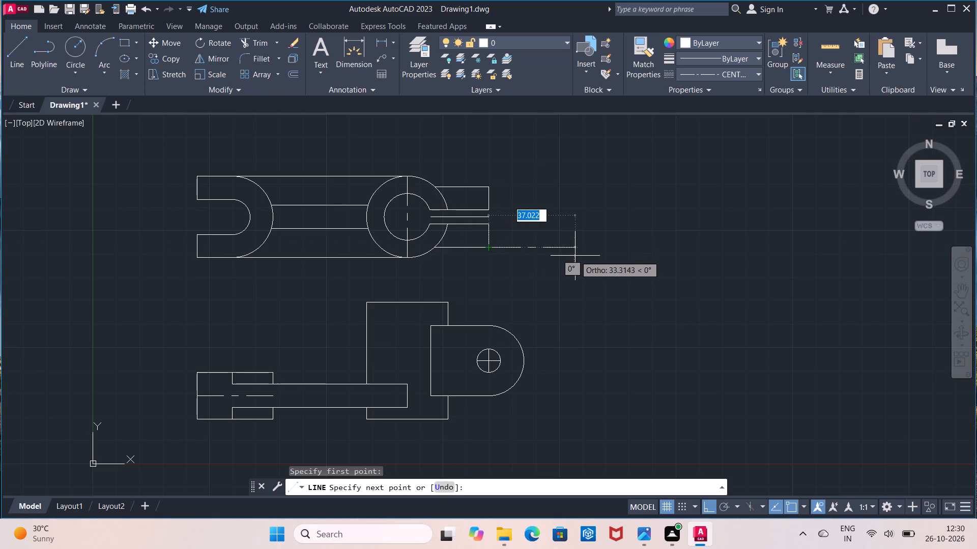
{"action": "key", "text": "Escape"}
Using the ByLayer linetype, extend the upper view's lower clamp jaw with a line outline 15 mm long and 10 mm high, ending at its inner corner.
{"action": "left_click", "coordinate": [701, 75]}
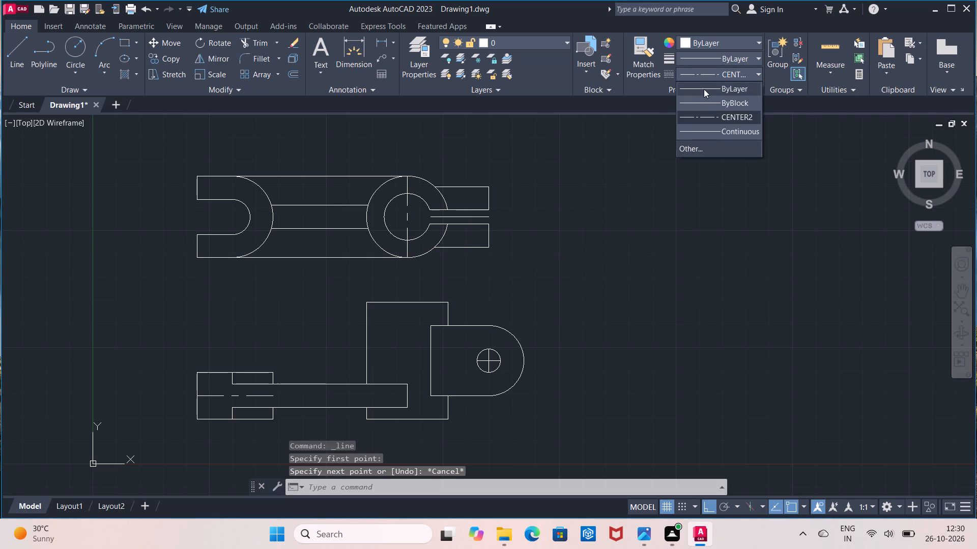
{"action": "left_click", "coordinate": [704, 89]}
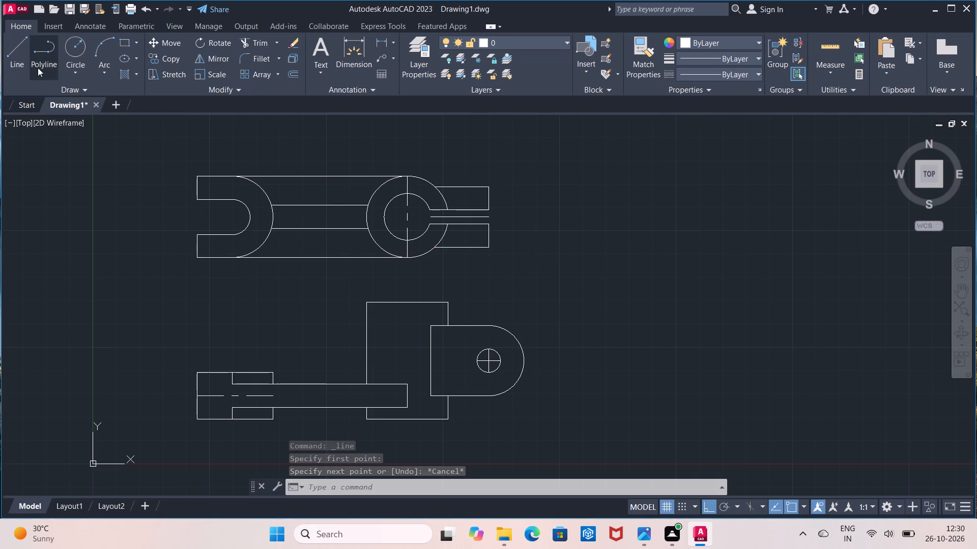
{"action": "left_click", "coordinate": [26, 69]}
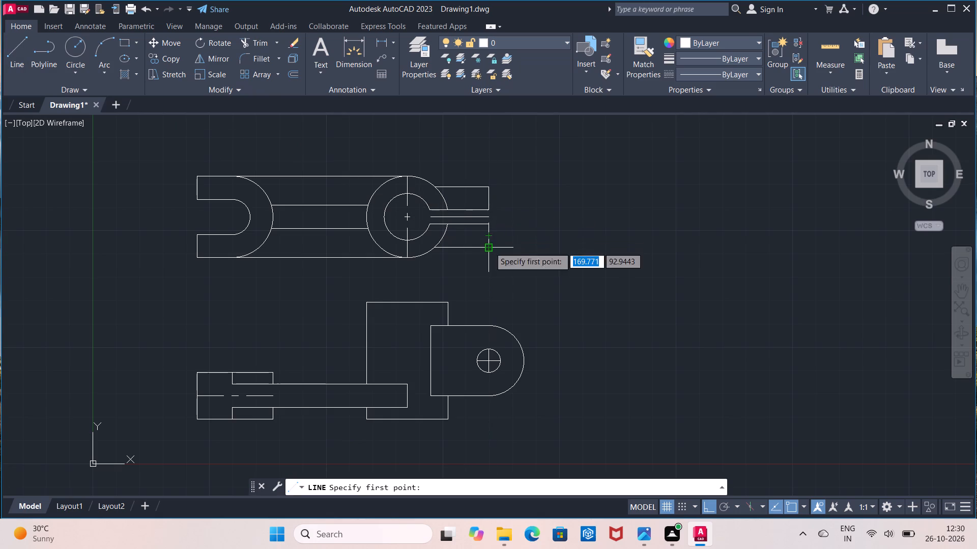
{"action": "left_click", "coordinate": [490, 247]}
{"action": "type", "text": "15"}
{"action": "key", "text": "Return"}
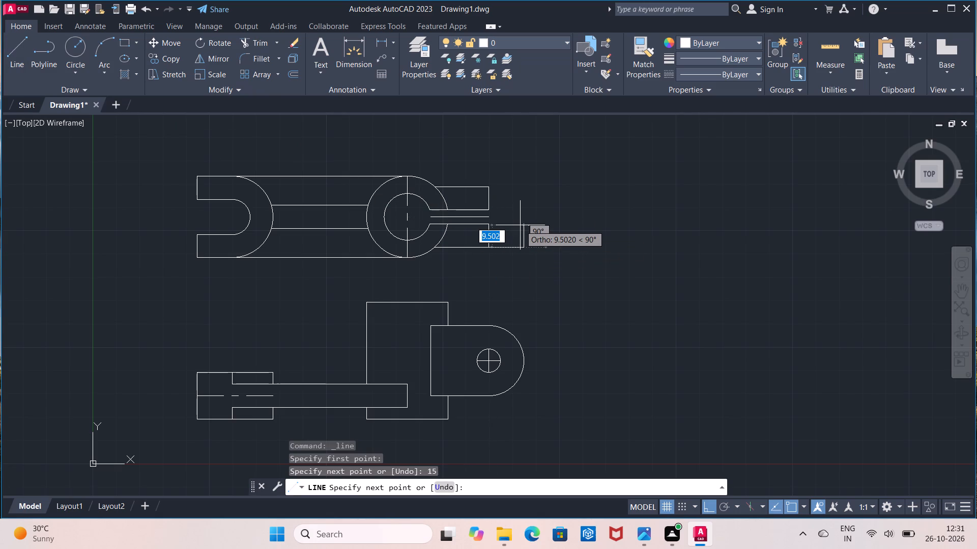
{"action": "key", "text": "1"}
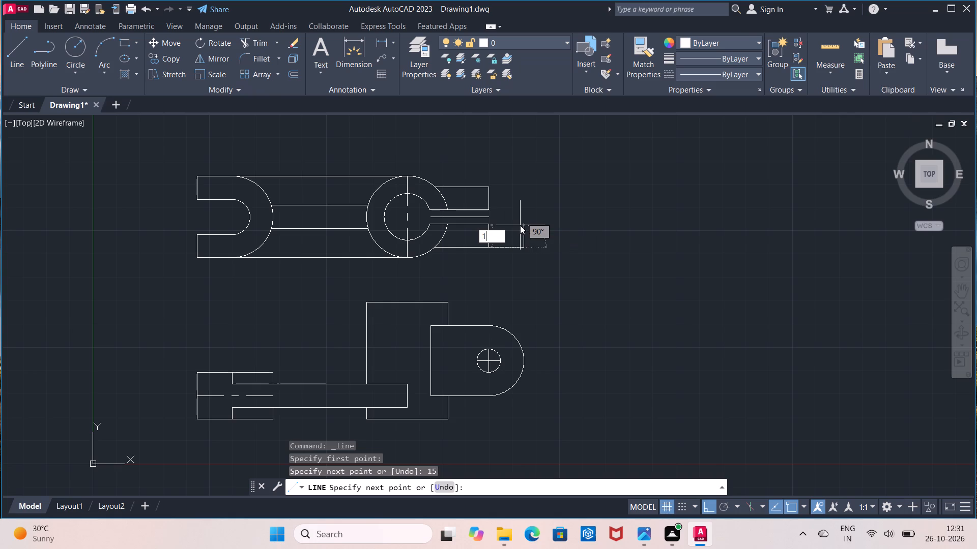
{"action": "key", "text": "0"}
{"action": "key", "text": "Return"}
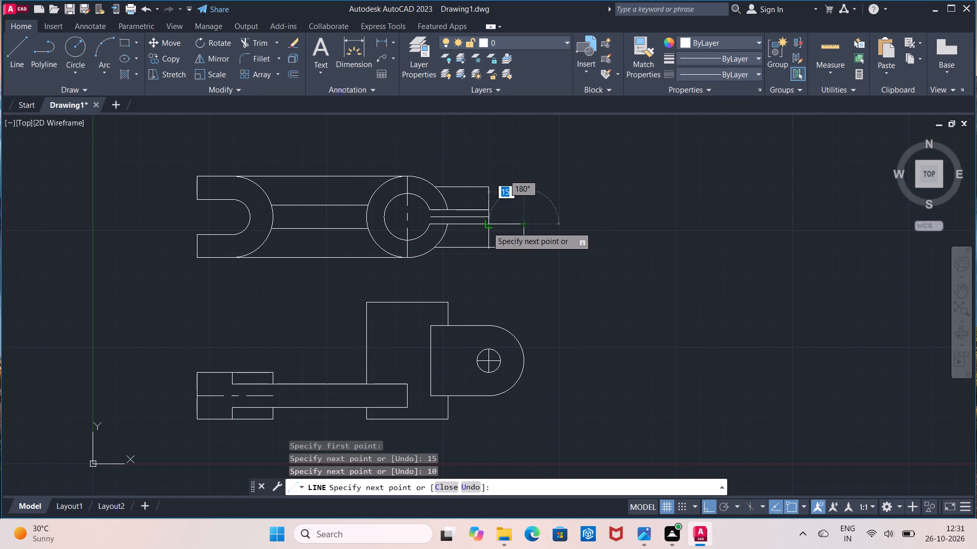
{"action": "left_click", "coordinate": [487, 227]}
{"action": "key", "text": "Escape"}
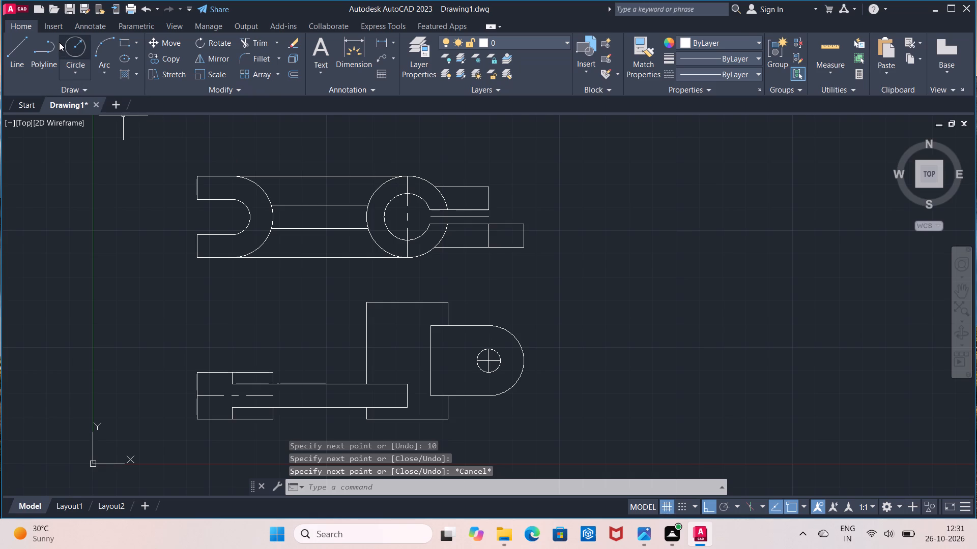
Extend the upper view's upper clamp jaw with a line outline 15 mm long and 10 mm high, ending at its inner corner.
{"action": "left_click", "coordinate": [21, 61]}
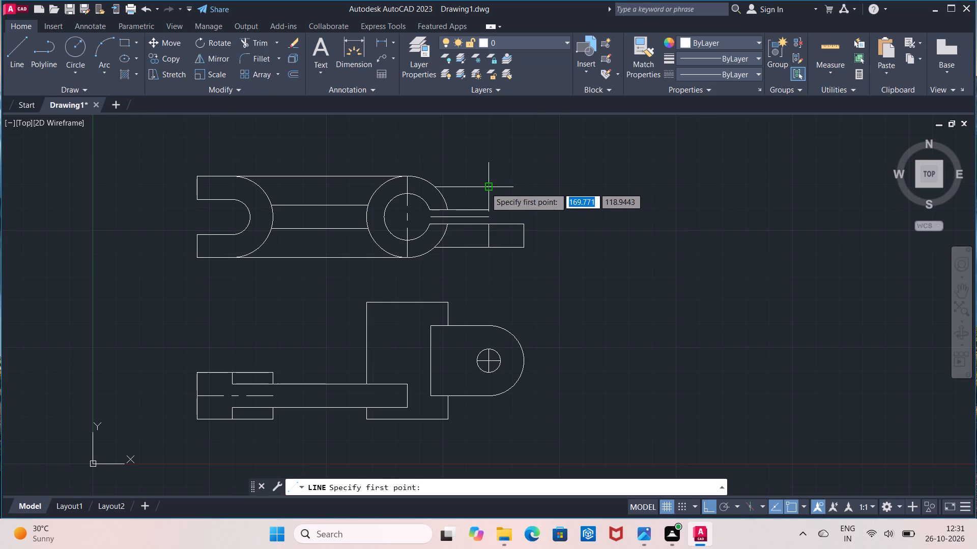
{"action": "left_click", "coordinate": [485, 188]}
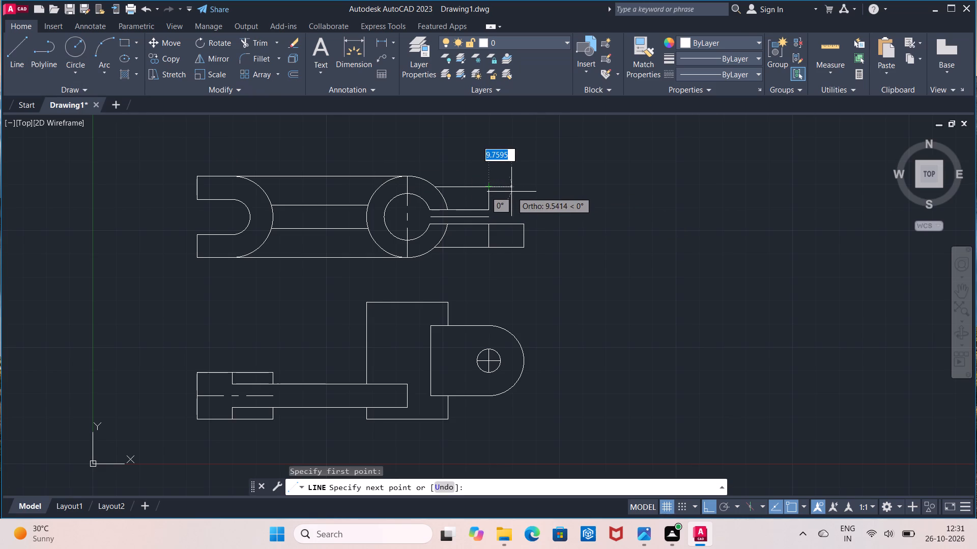
{"action": "type", "text": "15"}
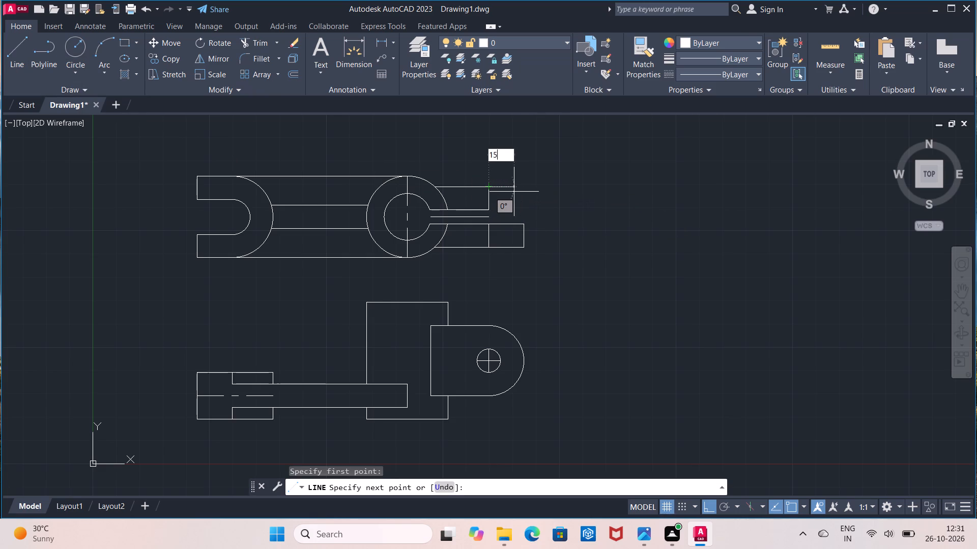
{"action": "key", "text": "Return"}
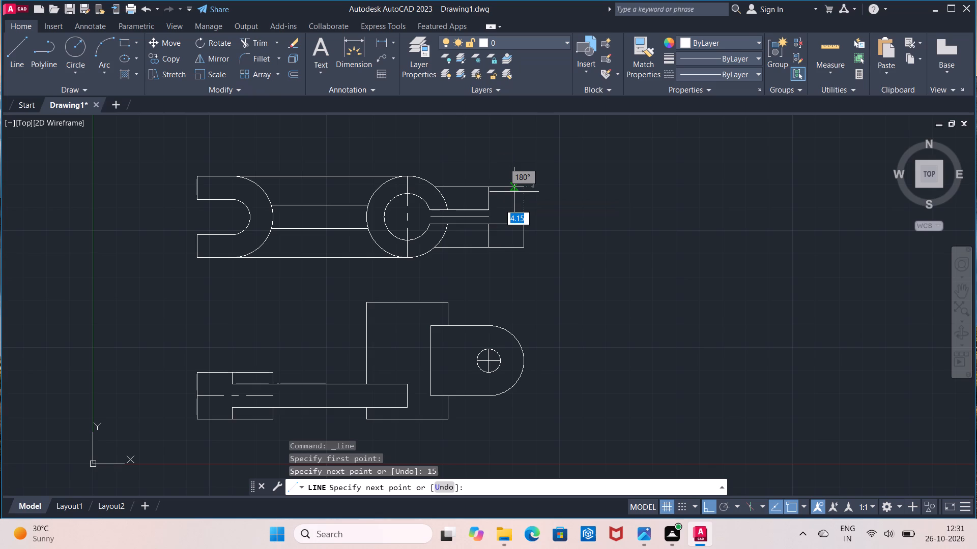
{"action": "type", "text": "10"}
{"action": "key", "text": "Return"}
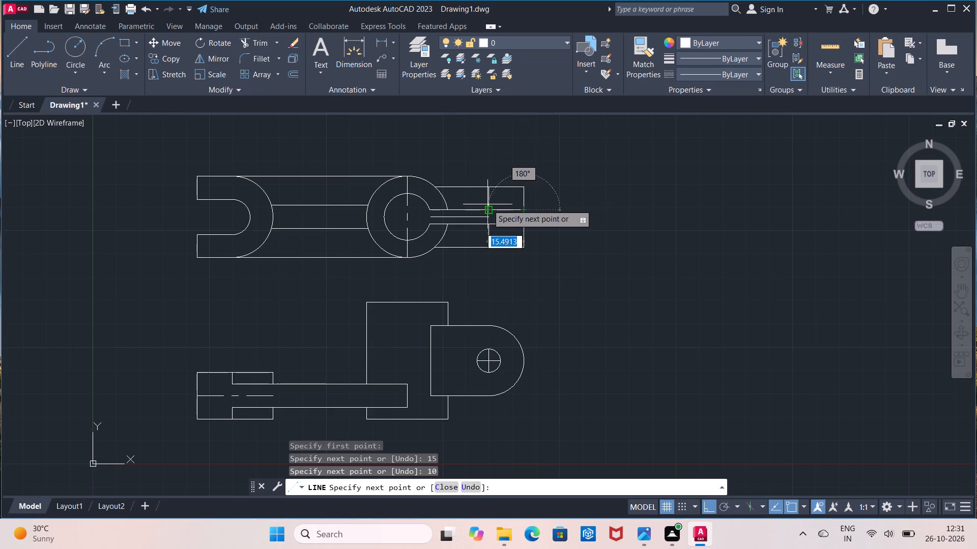
{"action": "left_click", "coordinate": [491, 208]}
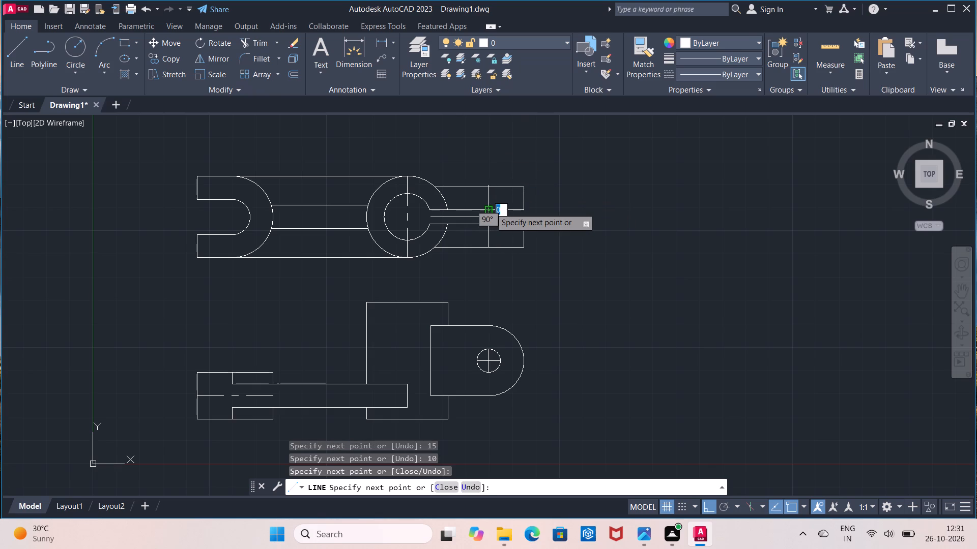
{"action": "key", "text": "Escape"}
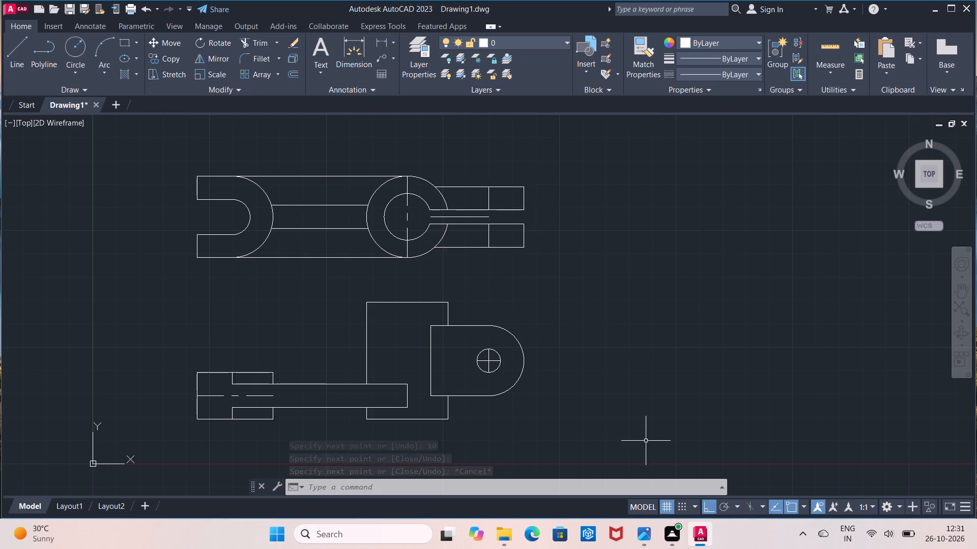
Draw a sloped line in the lower view from the slotted end's upper inner corner to the clamp block's upper near corner.
{"action": "left_click", "coordinate": [705, 503]}
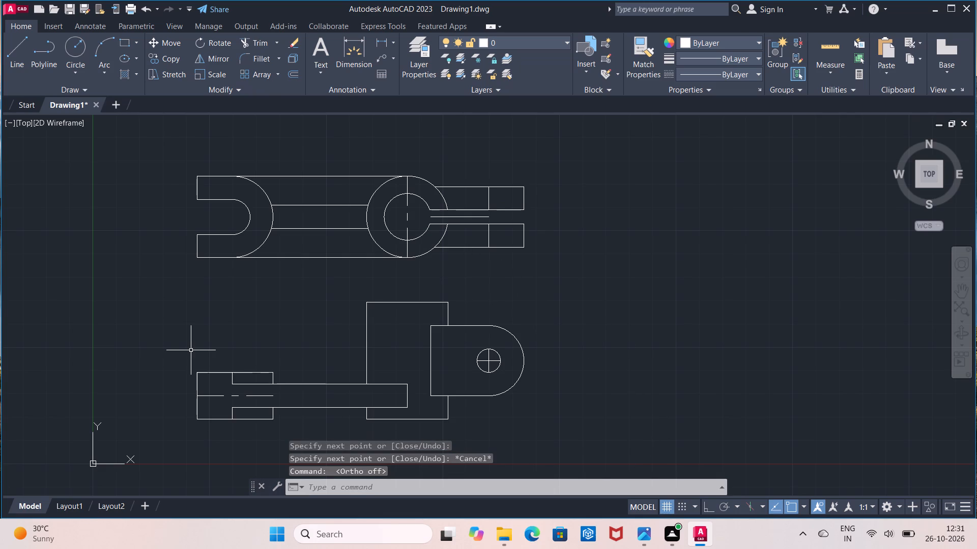
{"action": "left_click", "coordinate": [22, 75]}
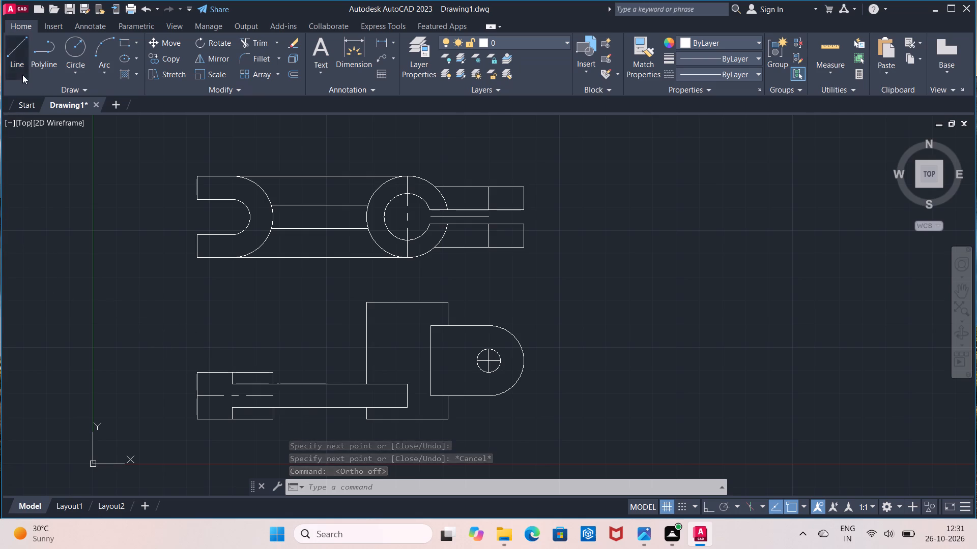
{"action": "left_click", "coordinate": [276, 371]}
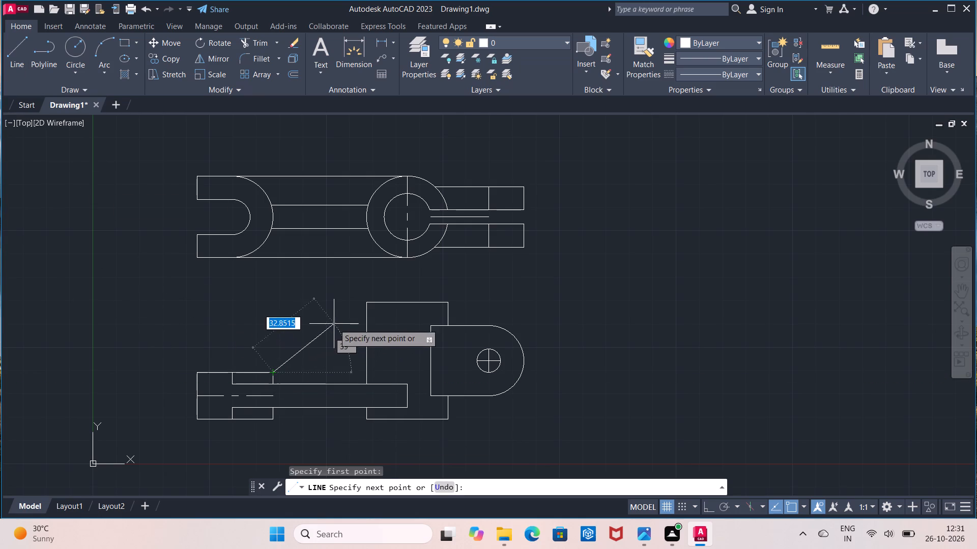
{"action": "left_click", "coordinate": [365, 302]}
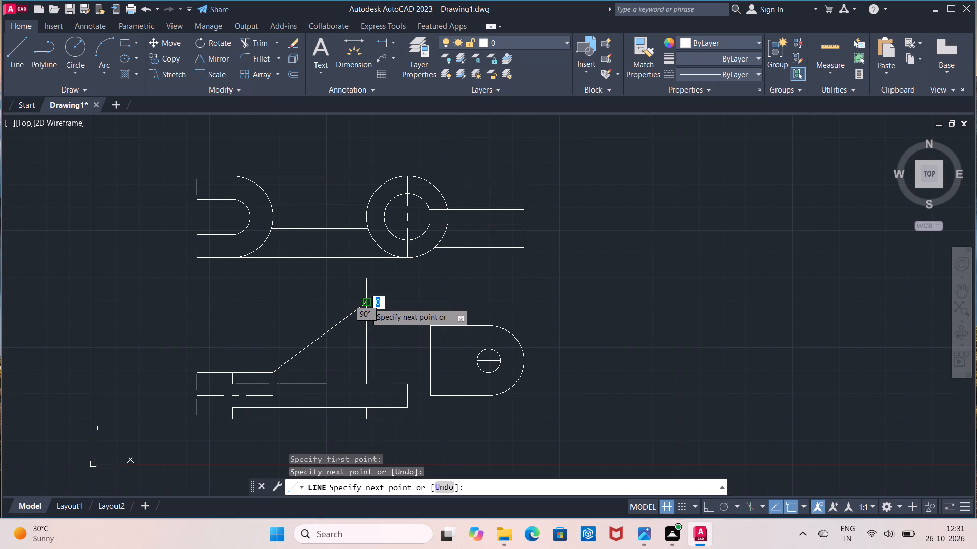
{"action": "key", "text": "Escape"}
Move both complete views together diagonally up and to the right, farther from the origin.
{"action": "scroll", "coordinate": [365, 302], "scroll_direction": "down", "scroll_amount": 2}
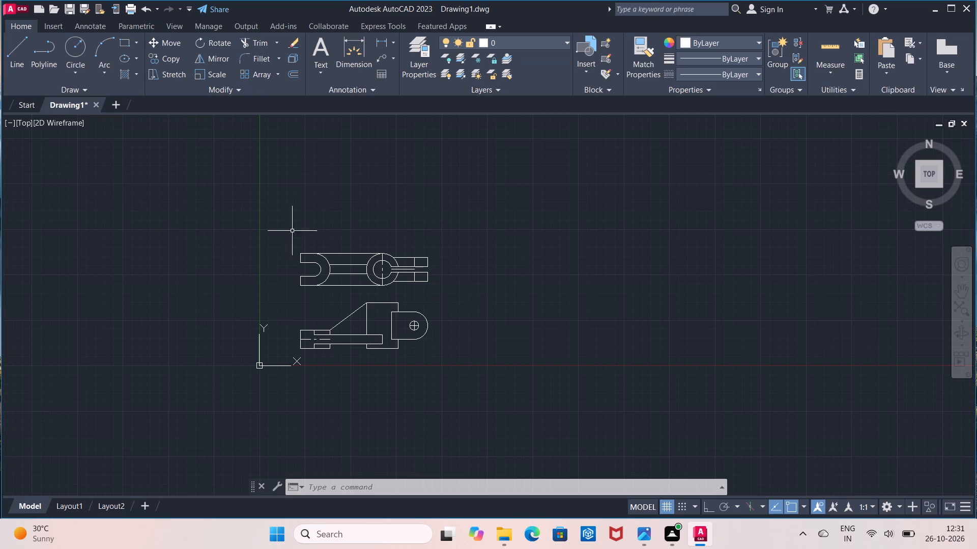
{"action": "left_click", "coordinate": [273, 223]}
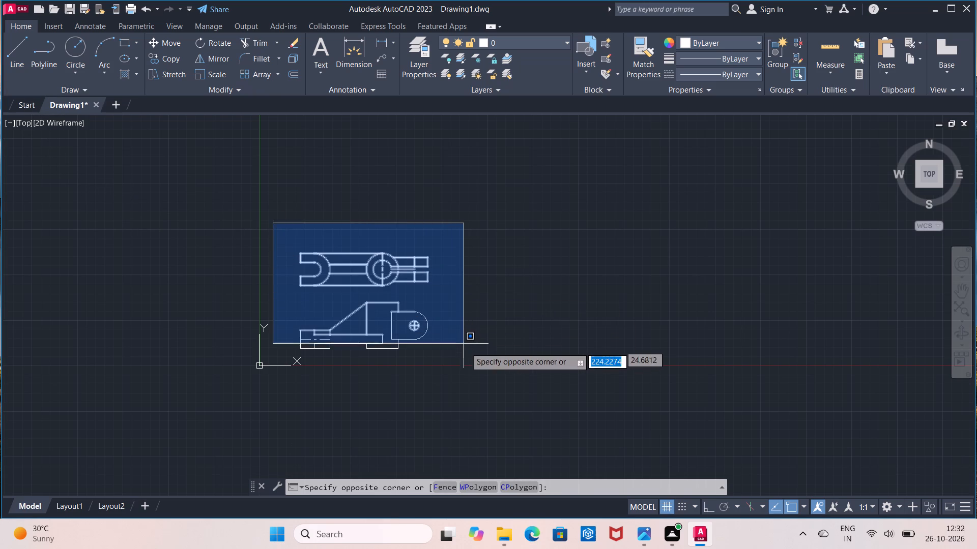
{"action": "left_click", "coordinate": [466, 359]}
{"action": "left_click", "coordinate": [387, 315]}
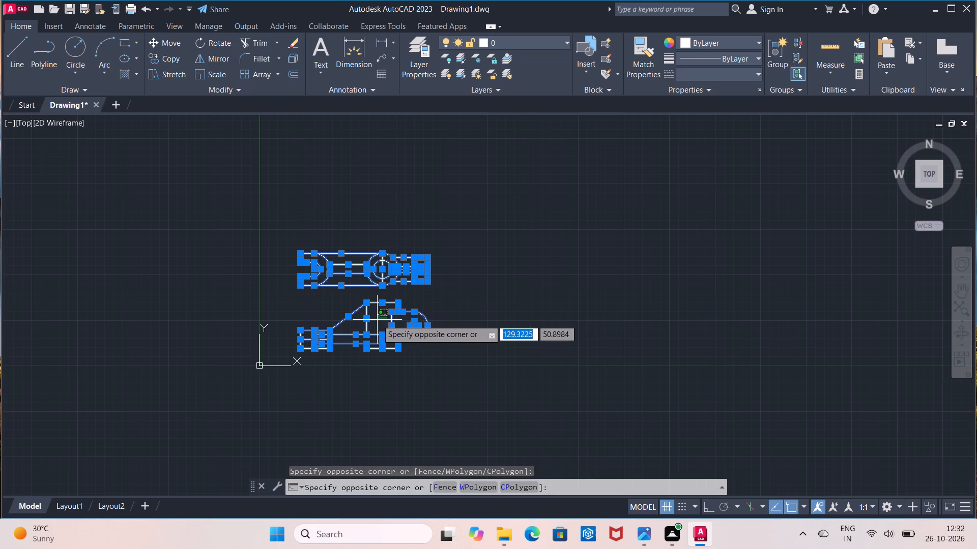
{"action": "left_click", "coordinate": [377, 320]}
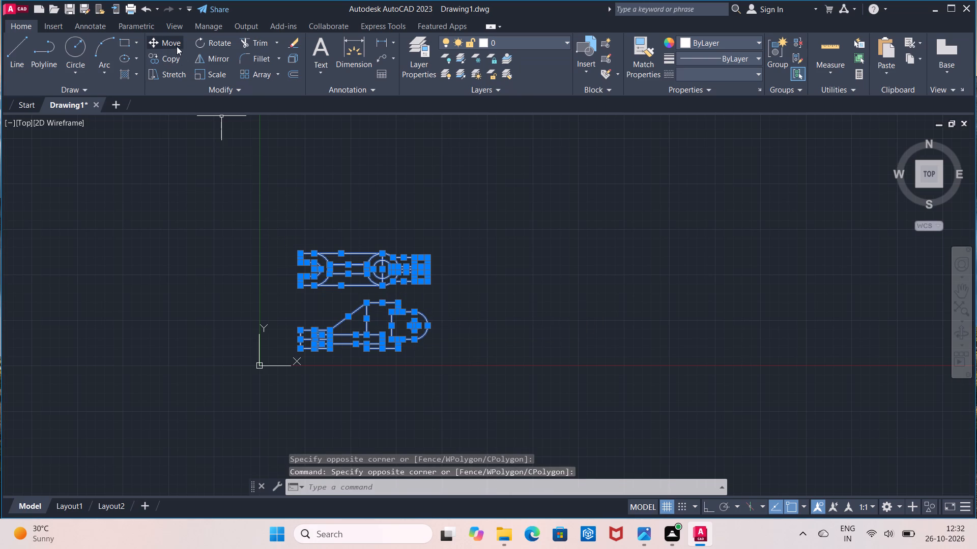
{"action": "left_click", "coordinate": [177, 46]}
{"action": "left_click", "coordinate": [380, 285]}
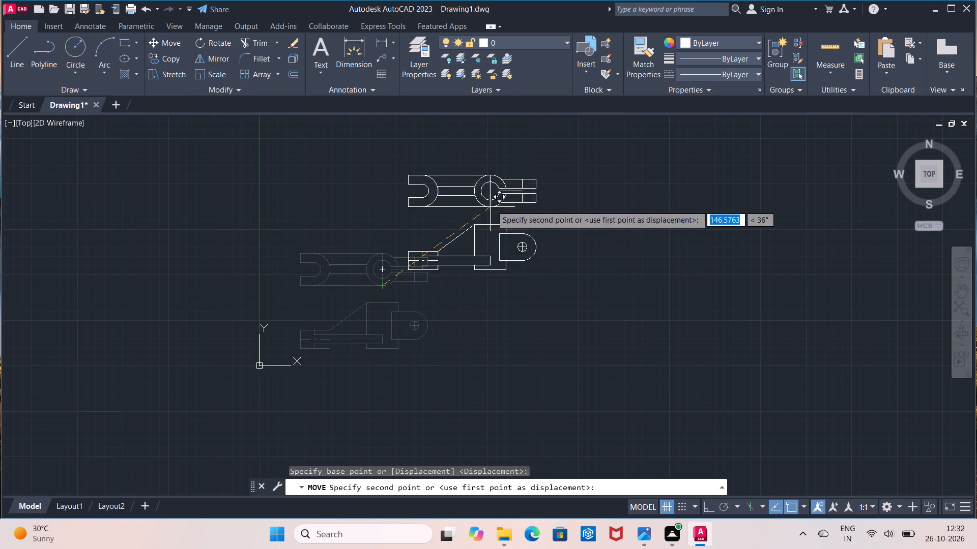
{"action": "left_click", "coordinate": [496, 203]}
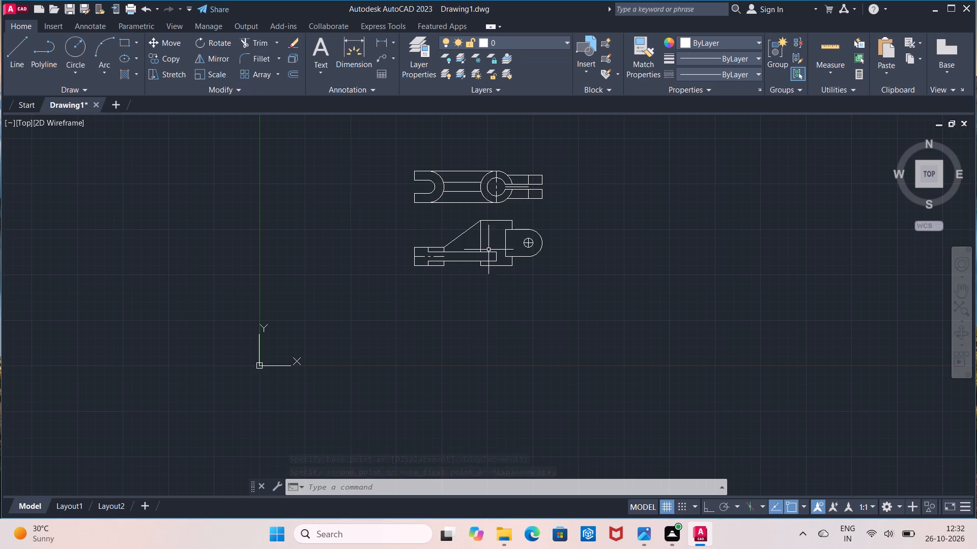
{"action": "key", "text": "Escape"}
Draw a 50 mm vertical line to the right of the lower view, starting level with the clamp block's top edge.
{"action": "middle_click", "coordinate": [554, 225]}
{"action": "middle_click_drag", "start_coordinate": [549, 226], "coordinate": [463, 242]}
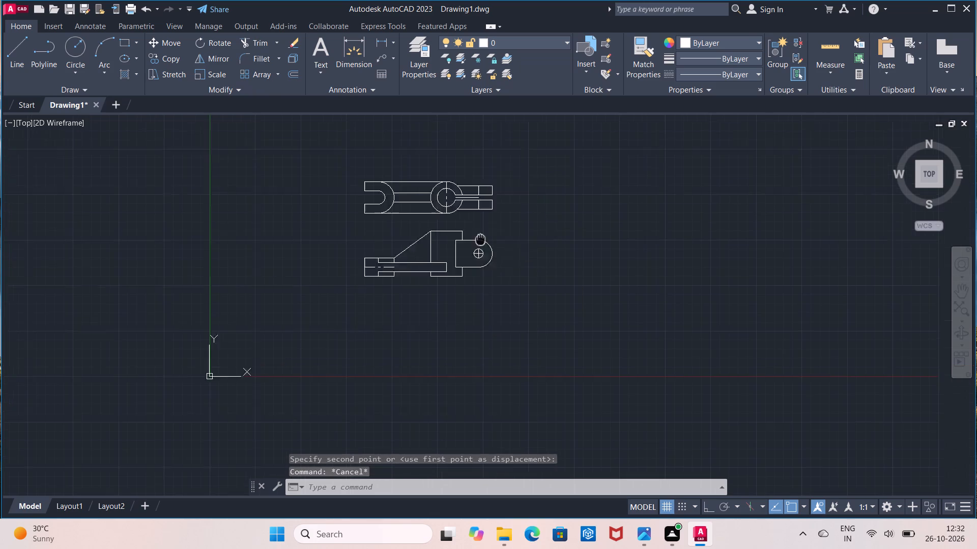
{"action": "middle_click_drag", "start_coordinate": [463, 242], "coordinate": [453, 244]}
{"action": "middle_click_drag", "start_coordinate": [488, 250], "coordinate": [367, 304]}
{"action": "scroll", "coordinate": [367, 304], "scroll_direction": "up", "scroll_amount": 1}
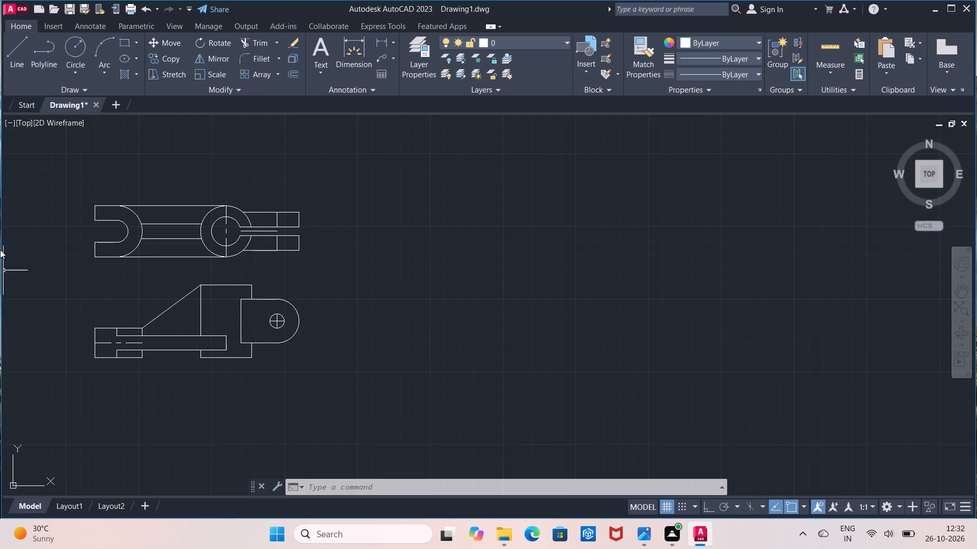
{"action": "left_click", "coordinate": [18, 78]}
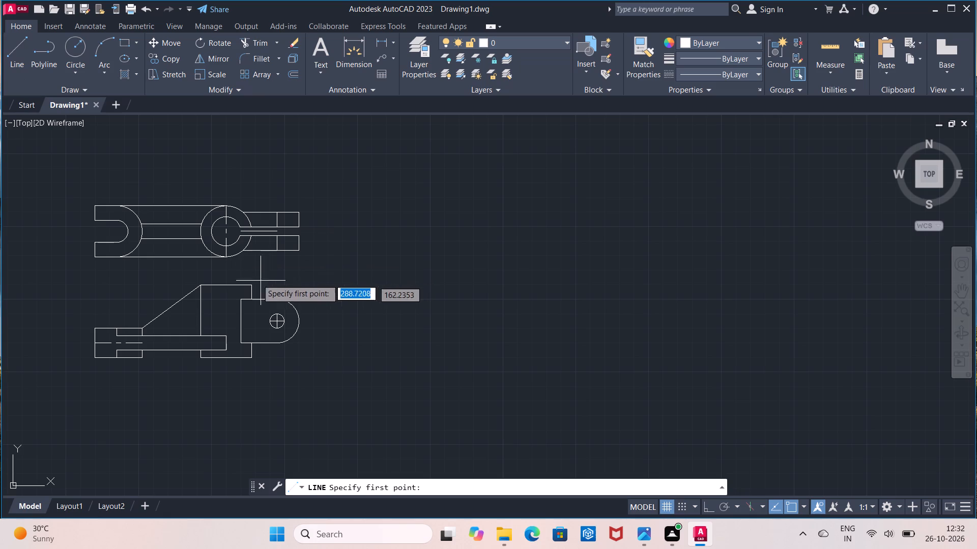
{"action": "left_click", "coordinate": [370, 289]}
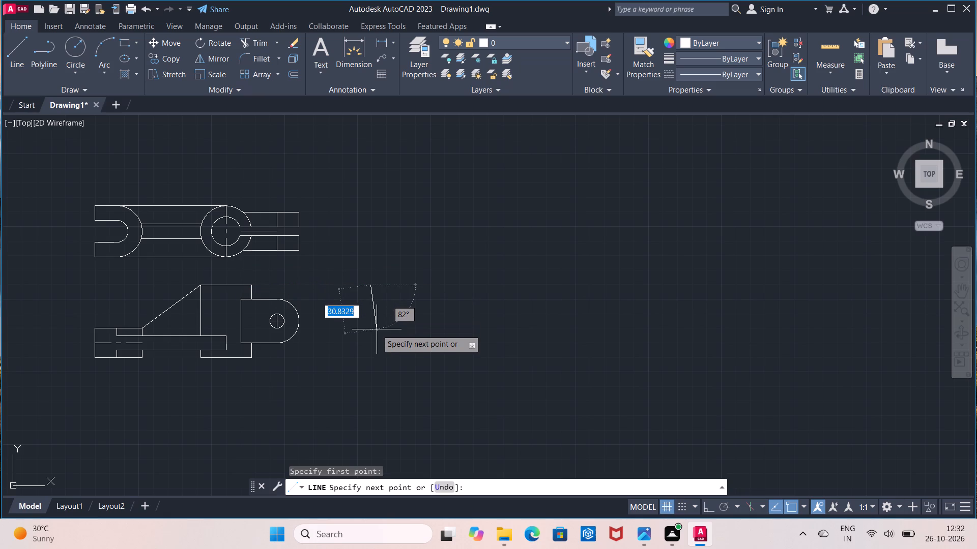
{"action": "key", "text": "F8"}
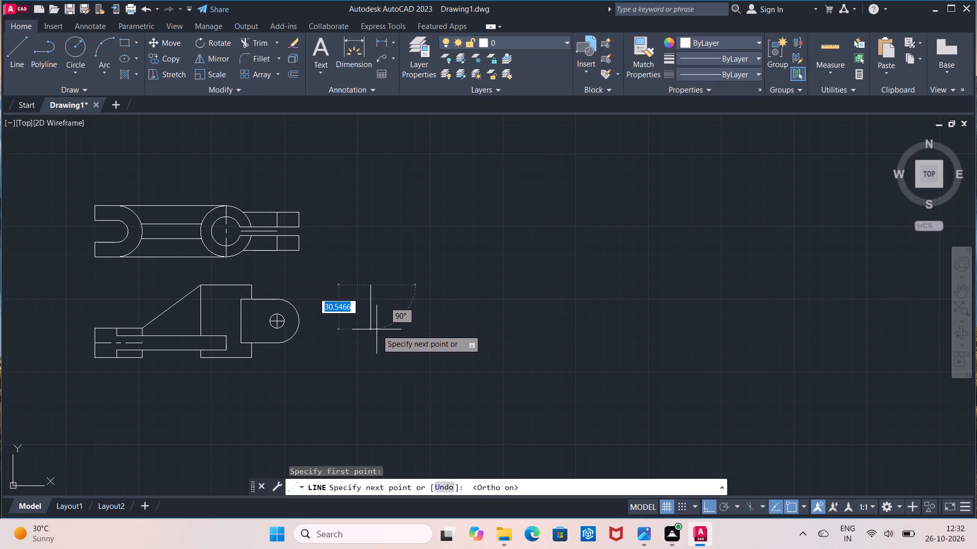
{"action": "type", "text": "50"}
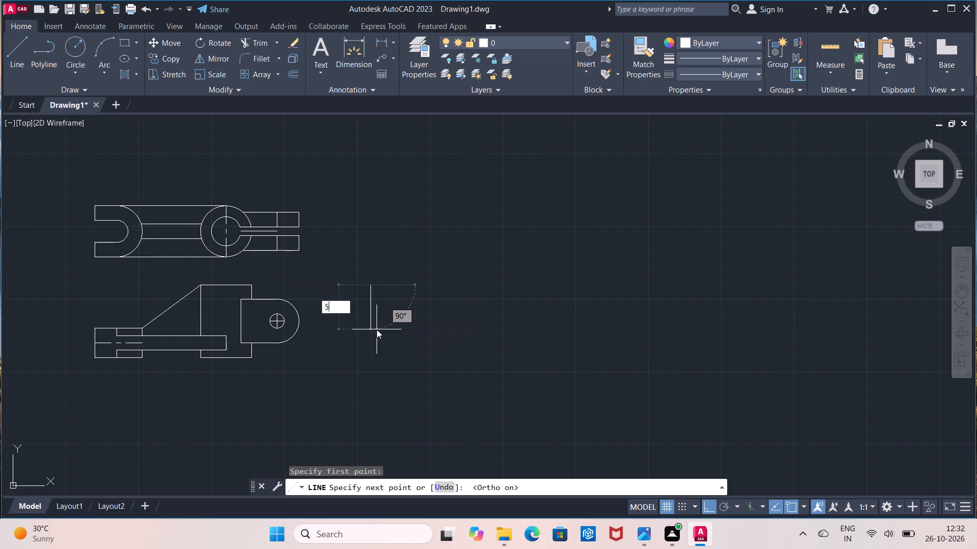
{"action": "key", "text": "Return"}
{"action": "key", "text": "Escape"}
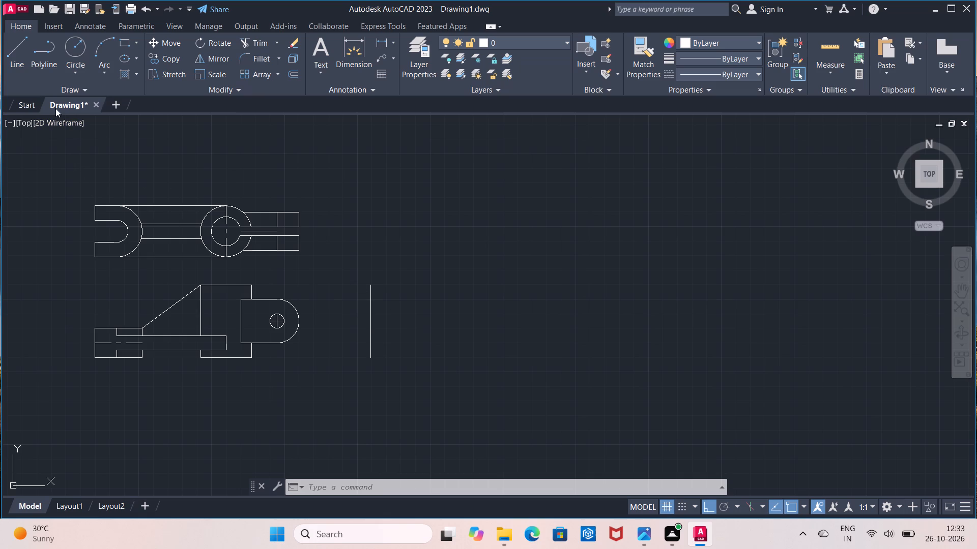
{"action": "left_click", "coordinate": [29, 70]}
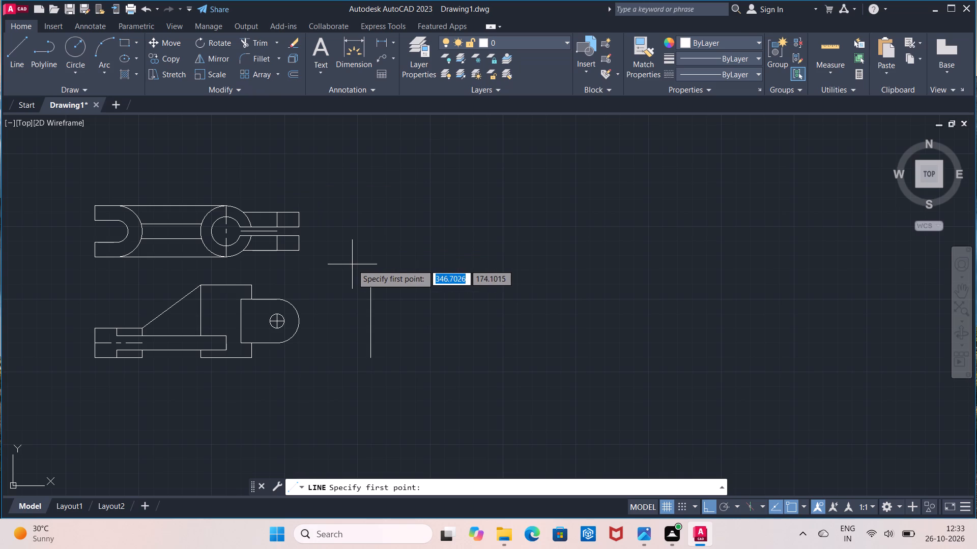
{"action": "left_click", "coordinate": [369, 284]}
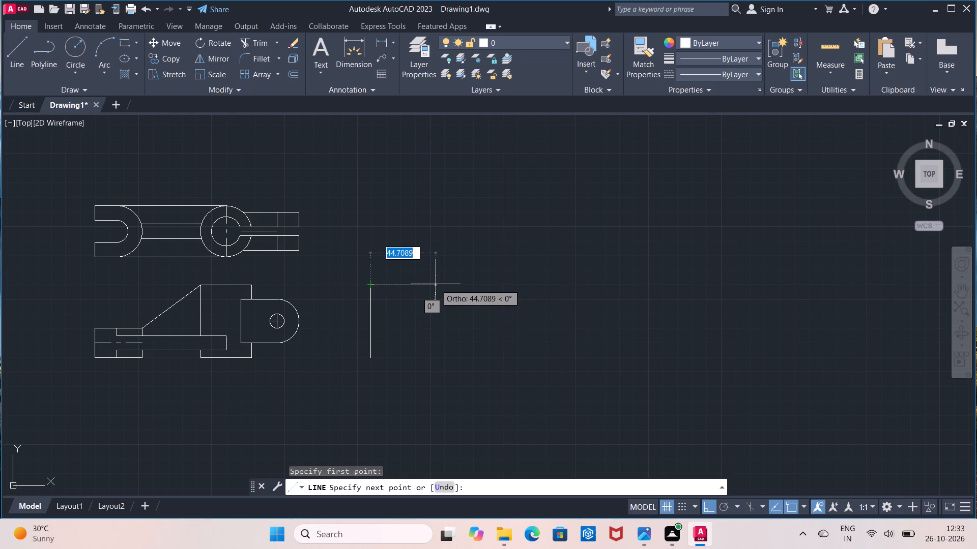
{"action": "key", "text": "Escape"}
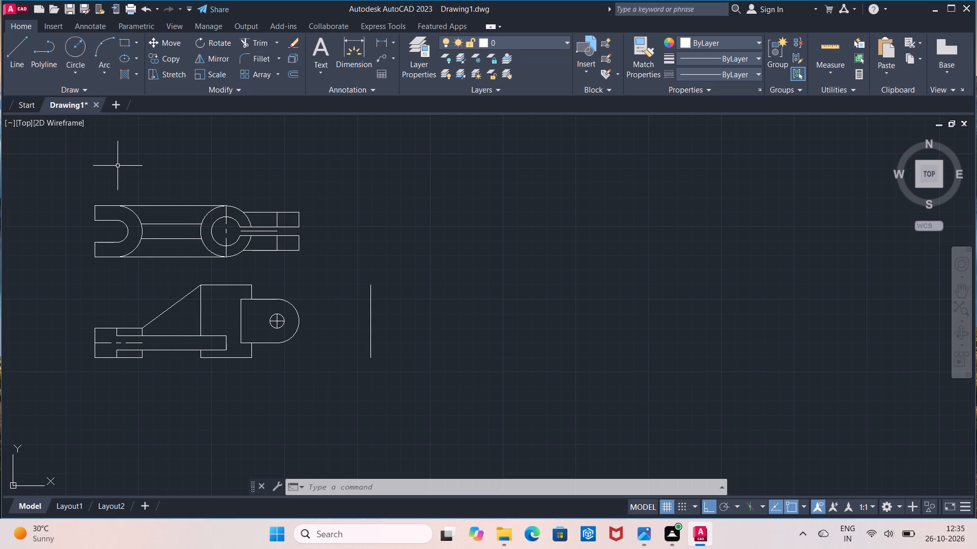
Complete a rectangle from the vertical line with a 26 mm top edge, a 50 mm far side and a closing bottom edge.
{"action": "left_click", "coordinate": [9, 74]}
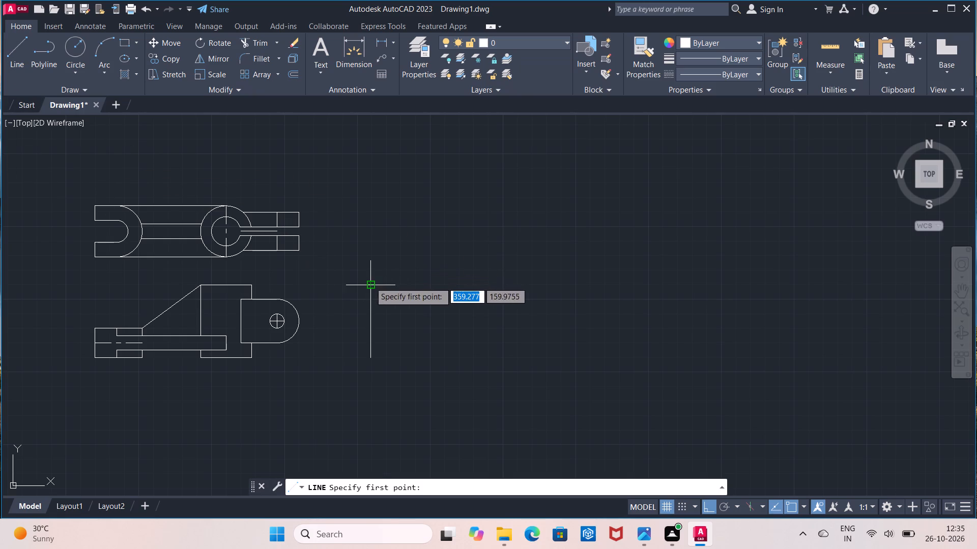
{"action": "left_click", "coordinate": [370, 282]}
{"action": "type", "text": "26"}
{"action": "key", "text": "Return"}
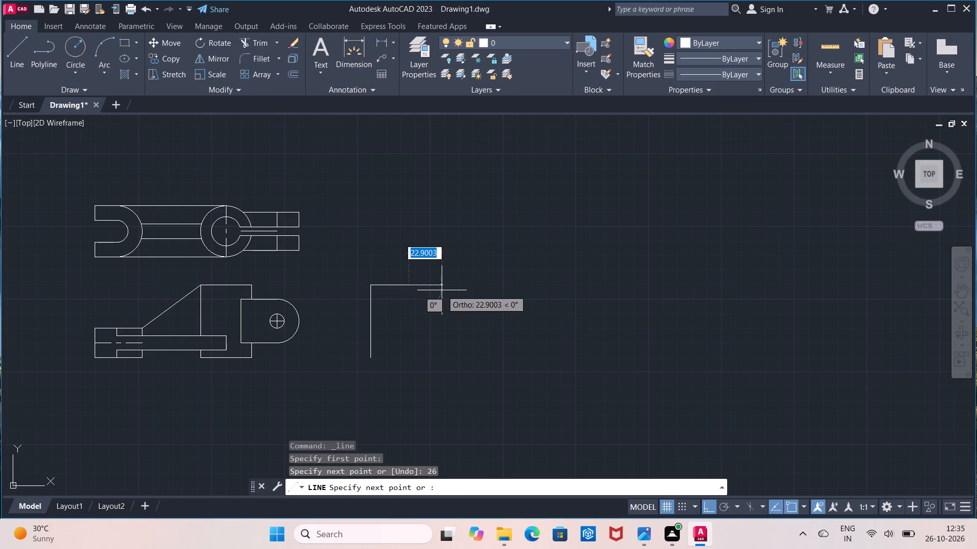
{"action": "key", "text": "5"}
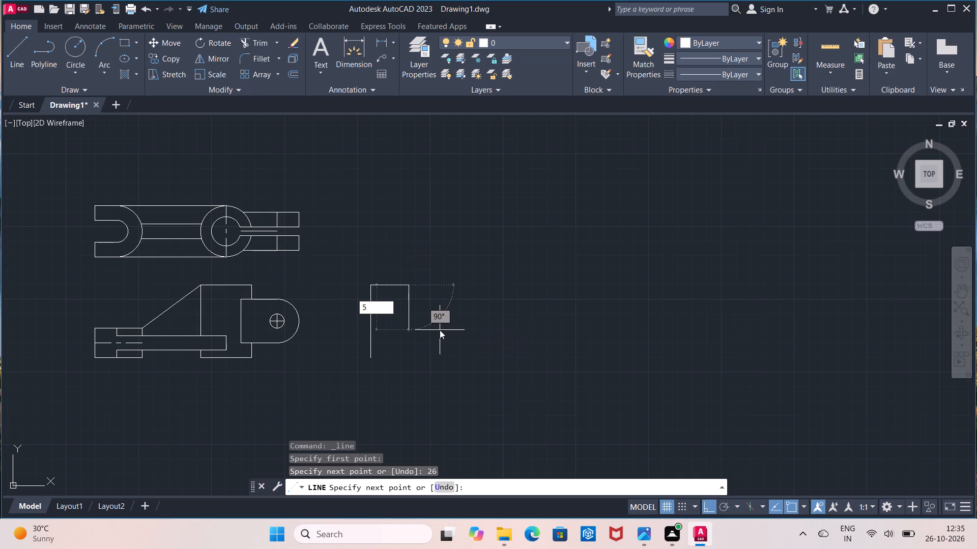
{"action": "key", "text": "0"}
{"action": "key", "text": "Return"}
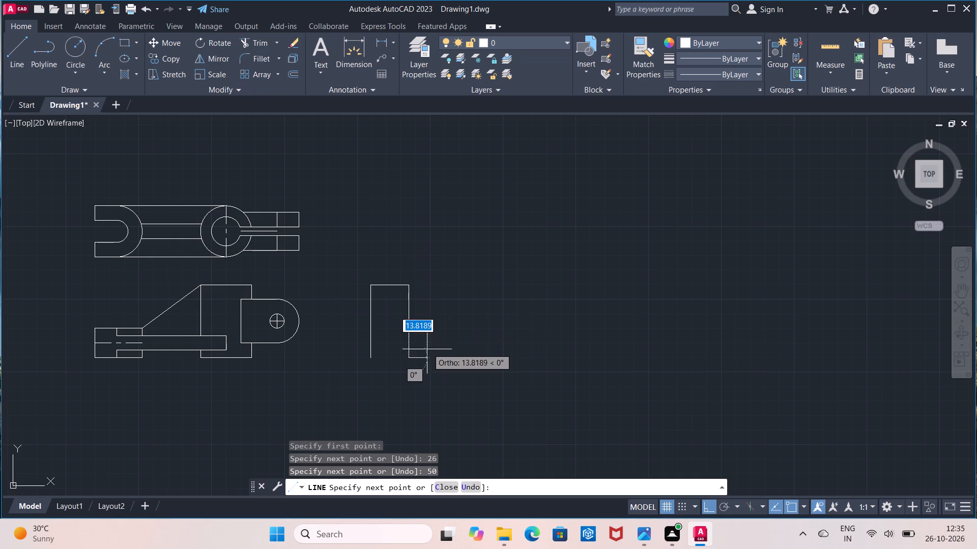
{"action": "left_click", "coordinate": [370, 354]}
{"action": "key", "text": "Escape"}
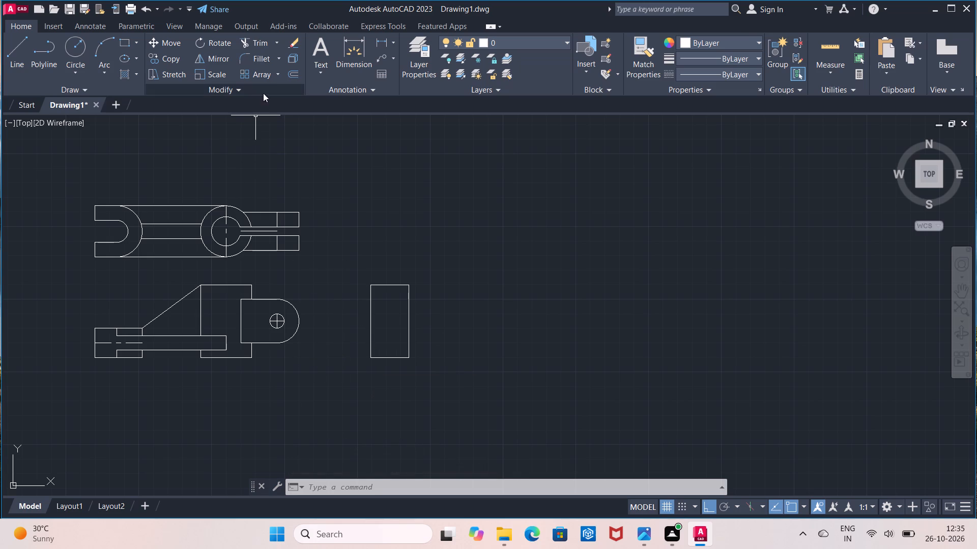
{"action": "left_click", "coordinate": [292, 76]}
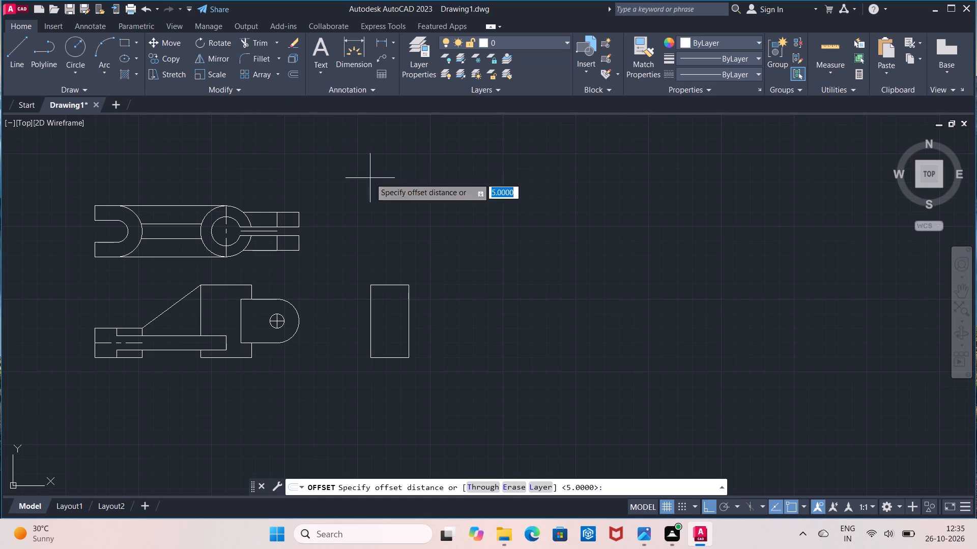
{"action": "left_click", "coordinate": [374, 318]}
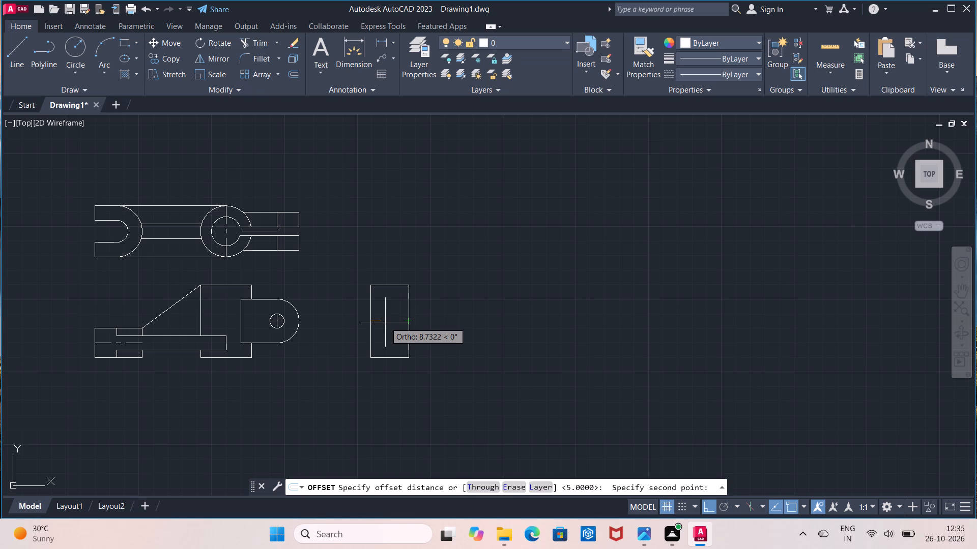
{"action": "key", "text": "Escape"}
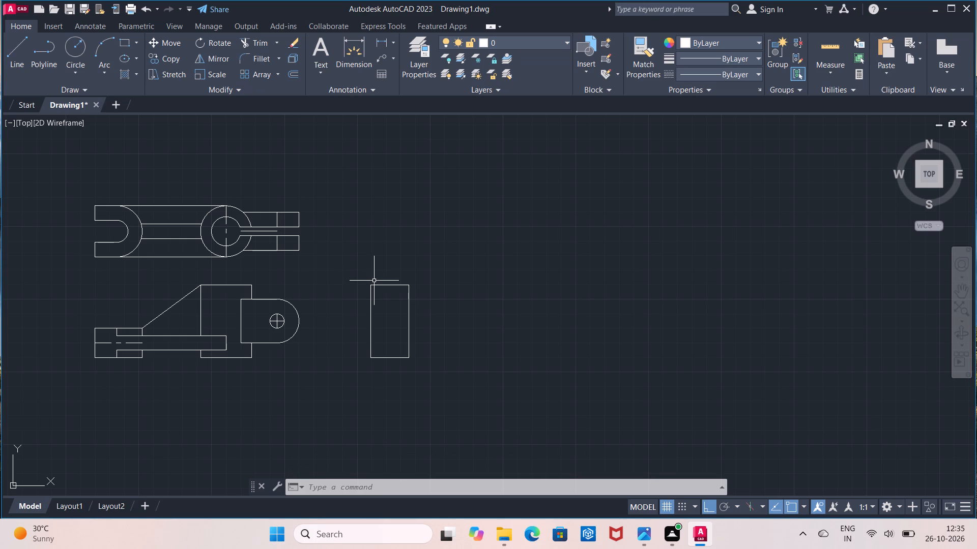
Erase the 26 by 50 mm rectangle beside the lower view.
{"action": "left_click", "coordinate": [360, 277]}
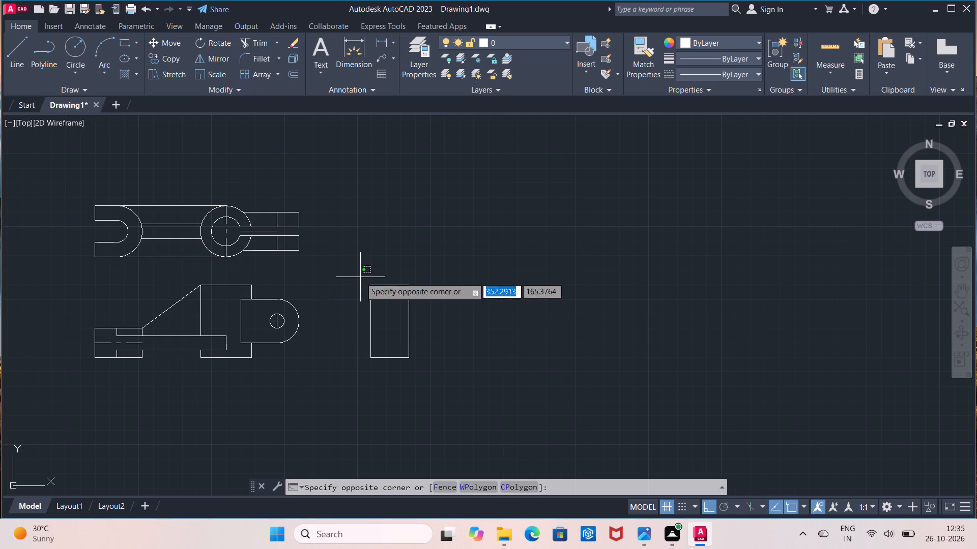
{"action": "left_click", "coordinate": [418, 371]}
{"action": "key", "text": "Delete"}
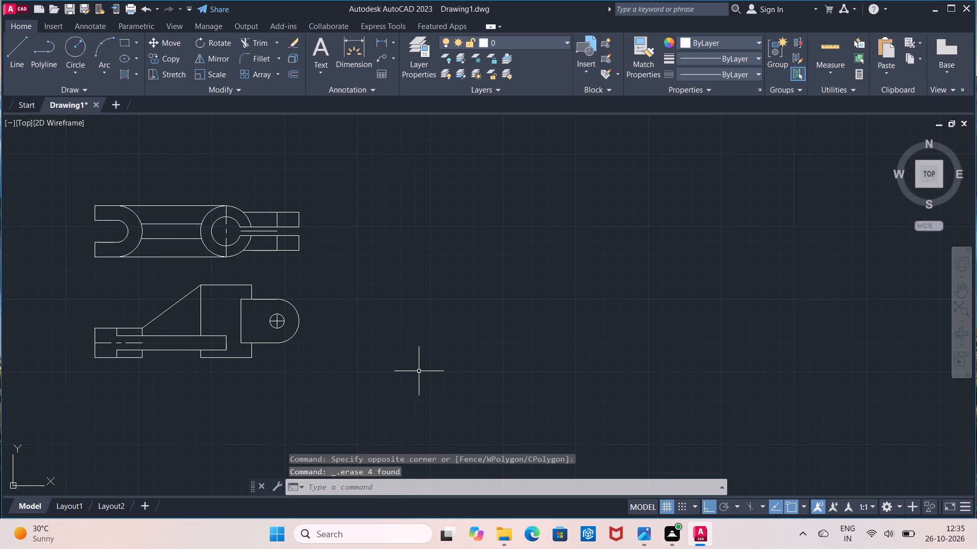
Draw a 25 mm line upward from a point level with the lug's hole centre, about 74 mm beyond the lug's rounded end.
{"action": "left_click", "coordinate": [21, 60]}
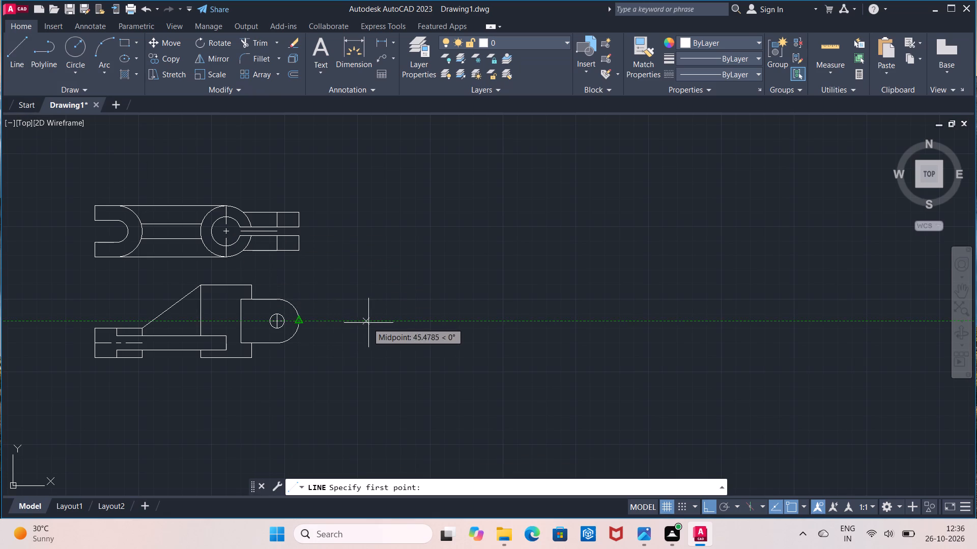
{"action": "left_click", "coordinate": [407, 321]}
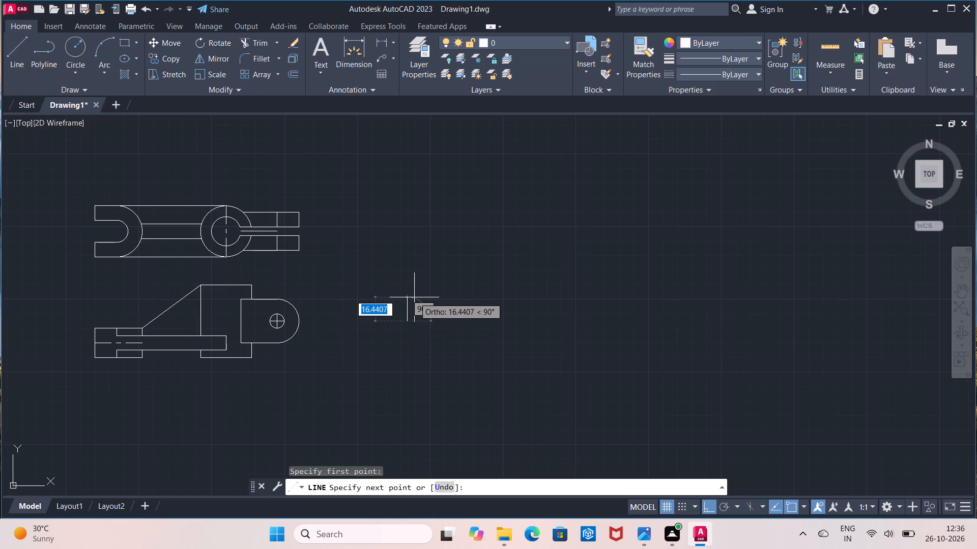
{"action": "type", "text": "25"}
{"action": "key", "text": "Return"}
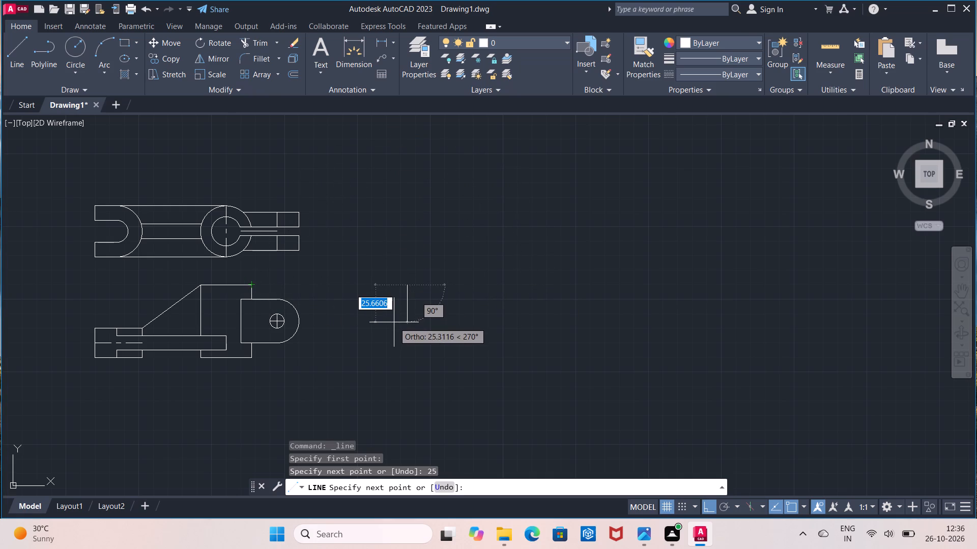
{"action": "key", "text": "Escape"}
Draw a 25 mm line downward from the lower end of the separate vertical line beside the lower view.
{"action": "left_click", "coordinate": [16, 76]}
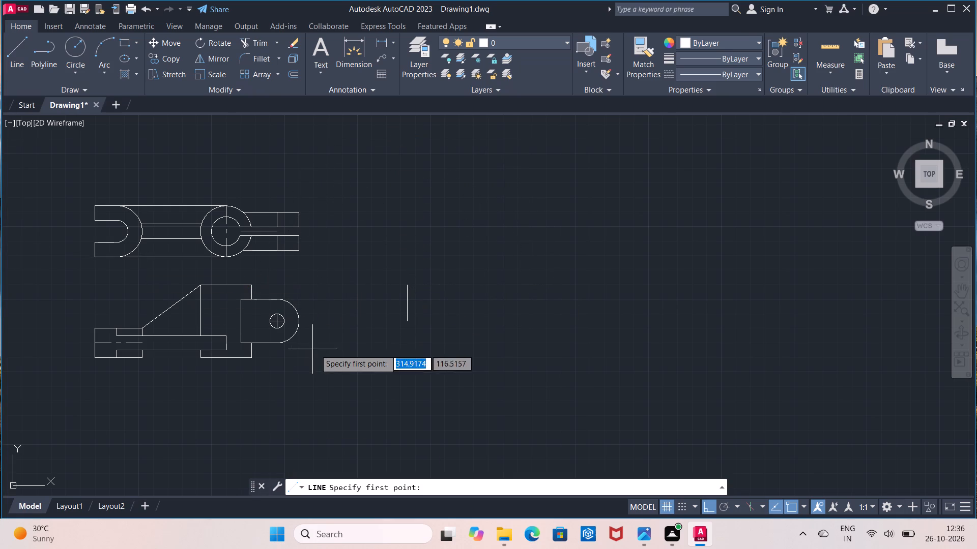
{"action": "left_click", "coordinate": [409, 325]}
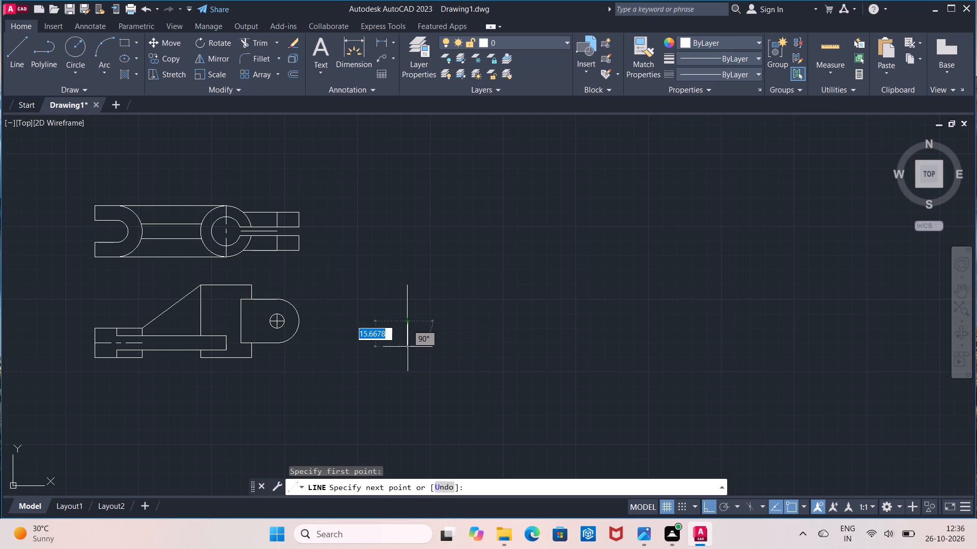
{"action": "type", "text": "25"}
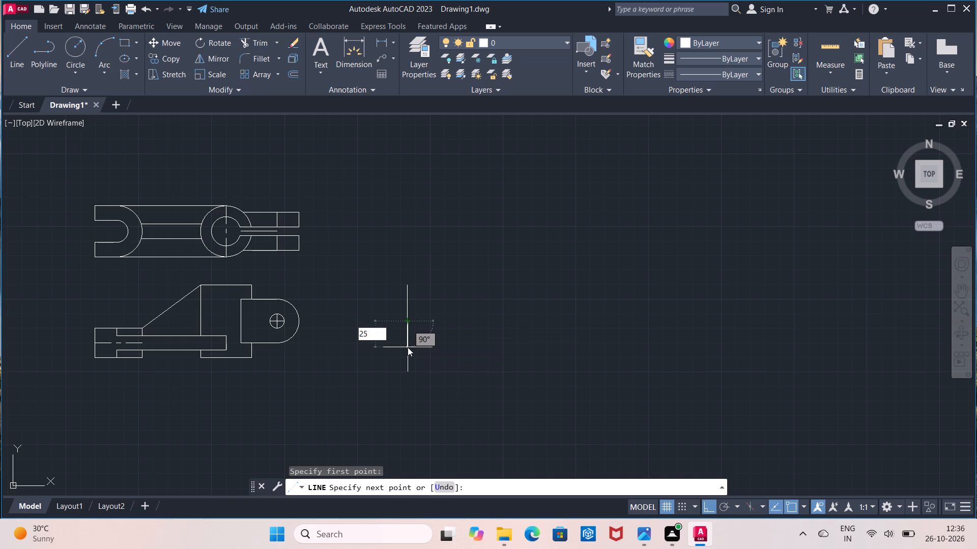
{"action": "key", "text": "Return"}
{"action": "key", "text": "Escape"}
Join the two collinear 25 mm vertical lines into a single line.
{"action": "left_click", "coordinate": [384, 274]}
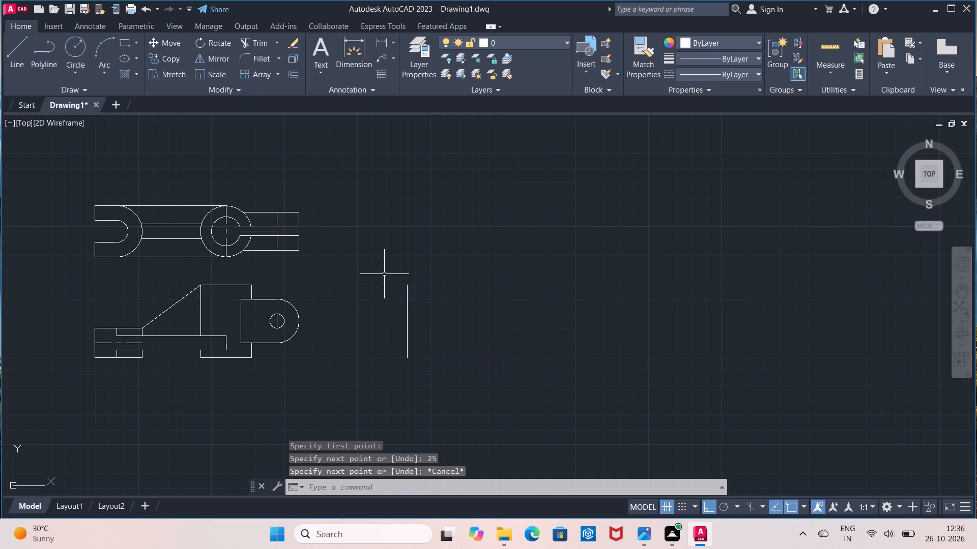
{"action": "left_click", "coordinate": [427, 364]}
{"action": "type", "text": "joi"}
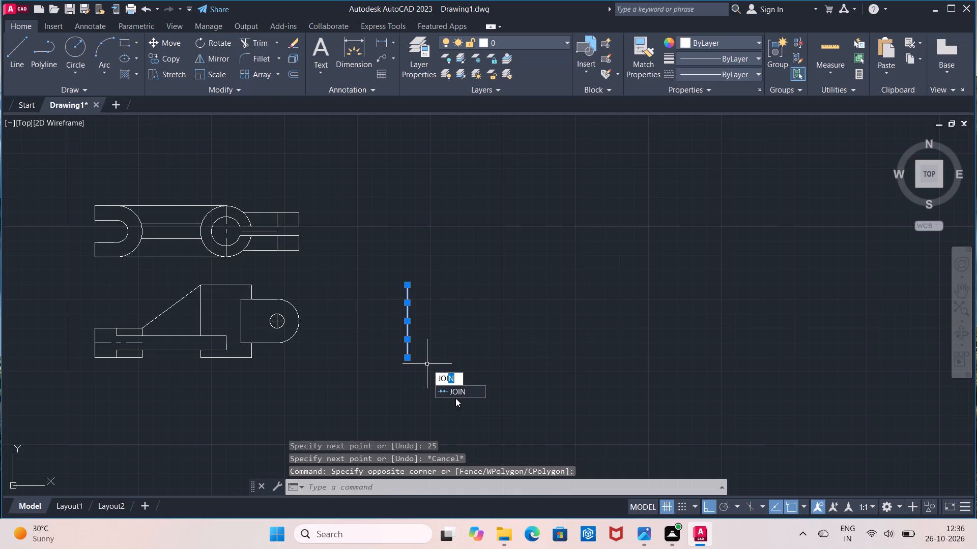
{"action": "left_click", "coordinate": [458, 390]}
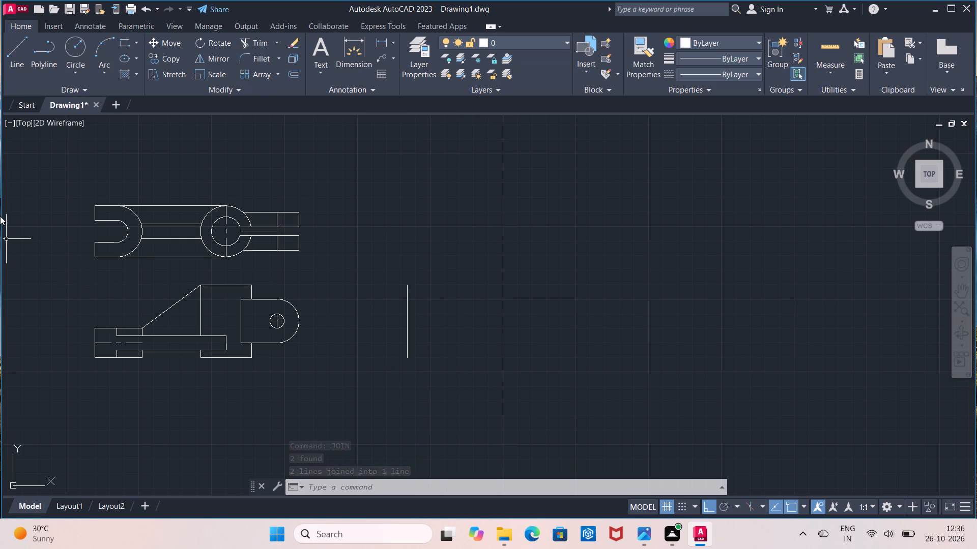
Complete a rectangle from the joined vertical line with a 35 mm top edge, a 50 mm far side and a closing bottom edge.
{"action": "left_click", "coordinate": [16, 74]}
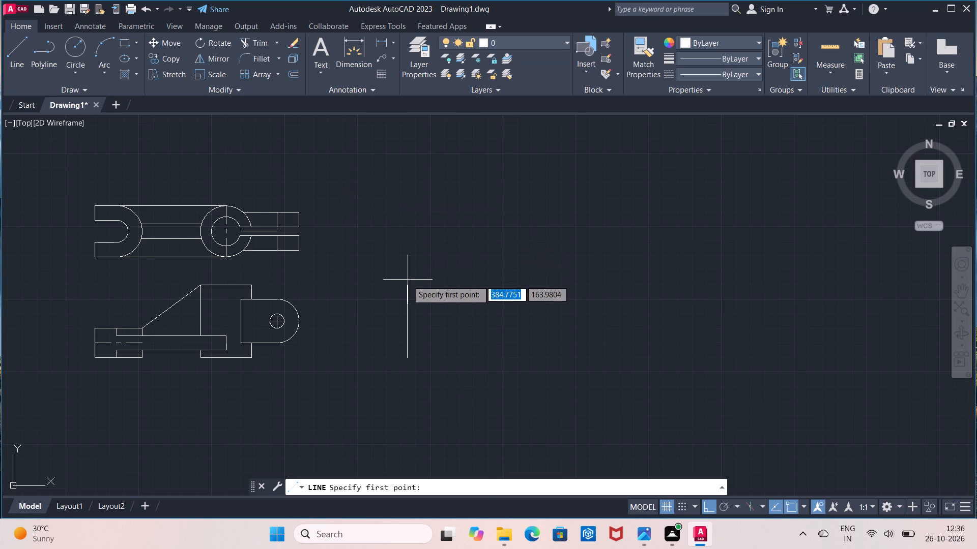
{"action": "left_click", "coordinate": [411, 287]}
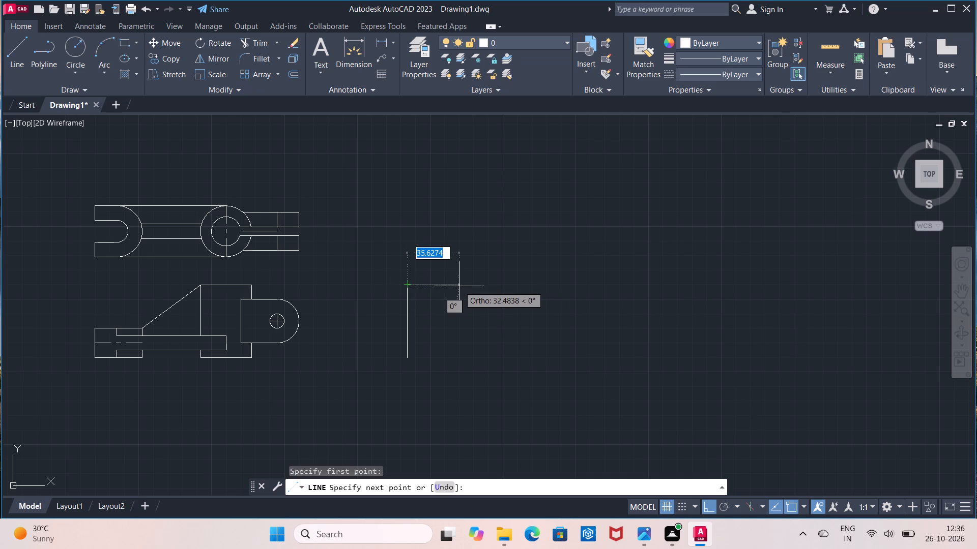
{"action": "type", "text": "35"}
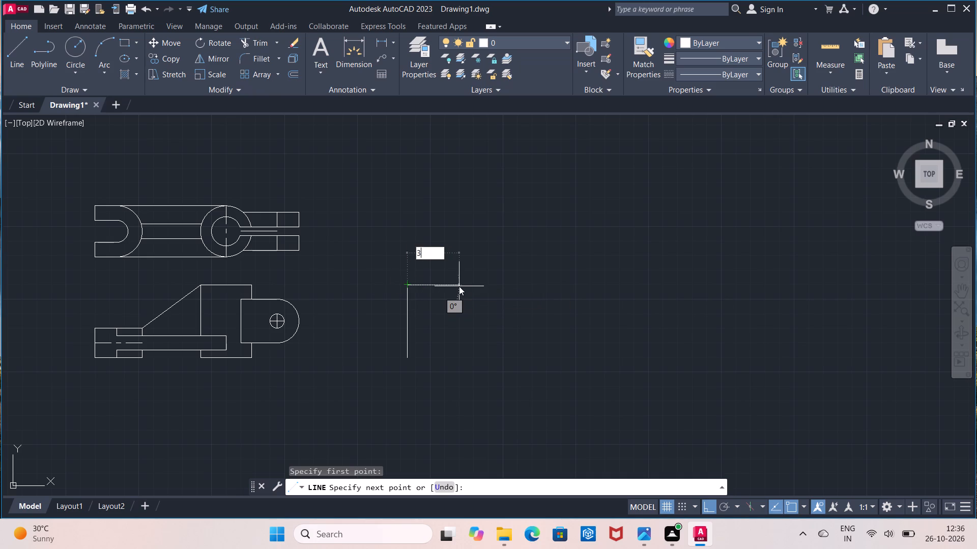
{"action": "key", "text": "Return"}
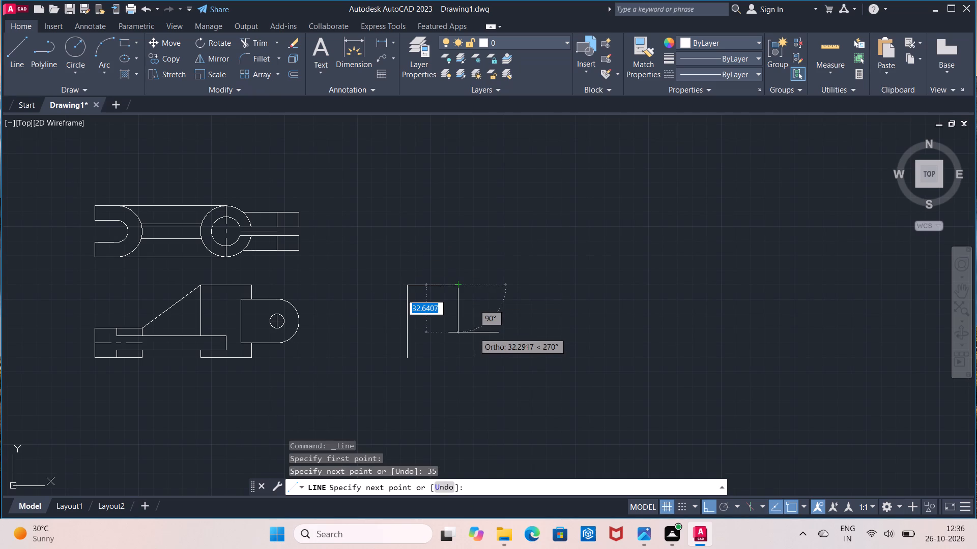
{"action": "key", "text": "5"}
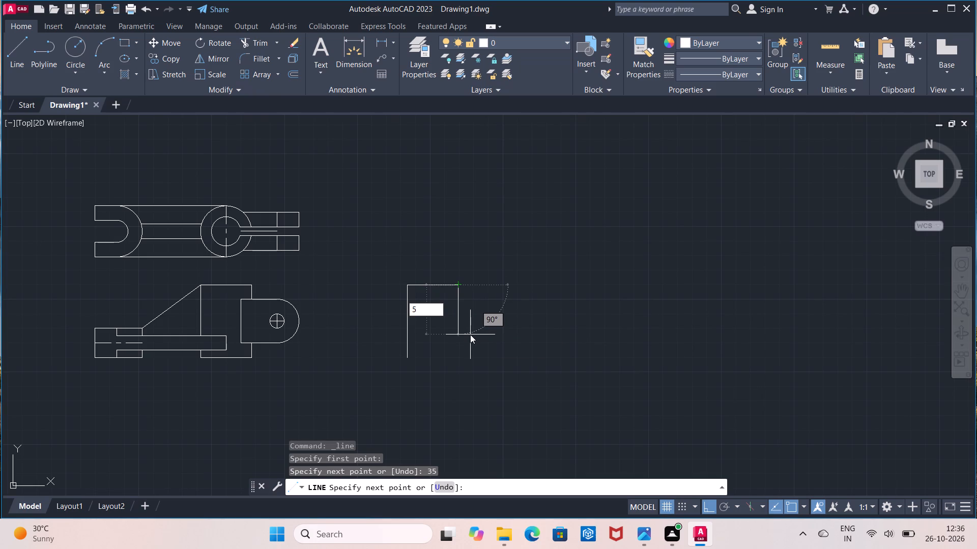
{"action": "key", "text": "0"}
{"action": "key", "text": "Return"}
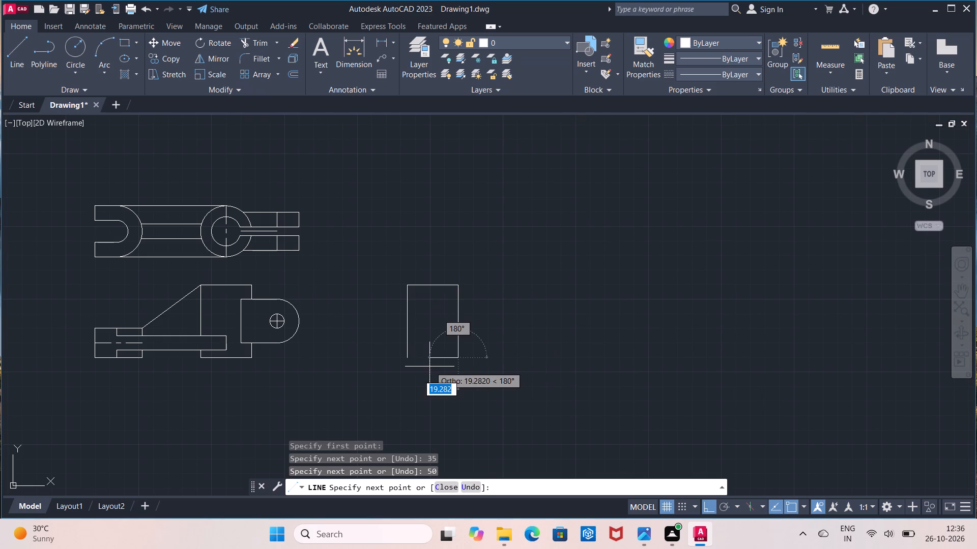
{"action": "left_click", "coordinate": [407, 358]}
{"action": "key", "text": "Escape"}
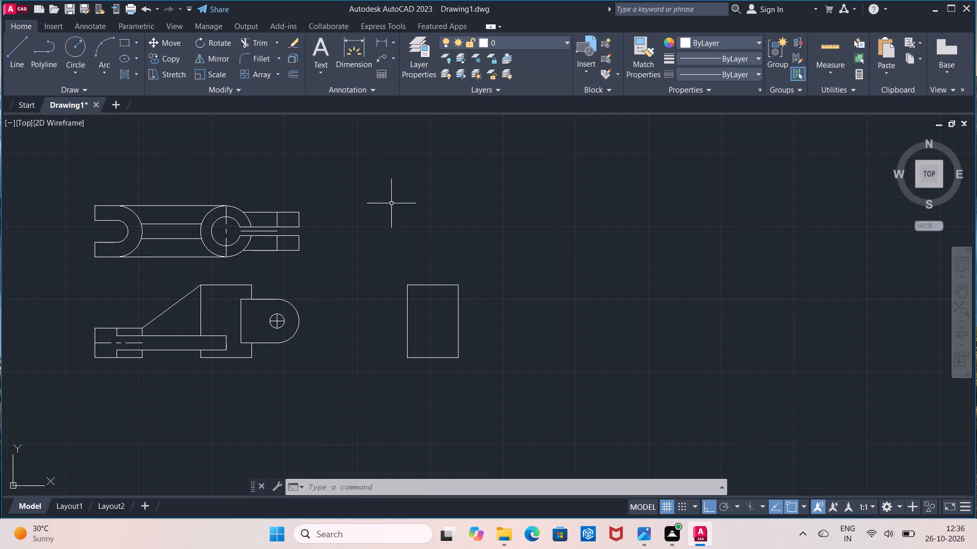
Add a centerline between the rectangle's two vertical sides and explode it into a plain line.
{"action": "type", "text": "cl"}
{"action": "key", "text": "Return"}
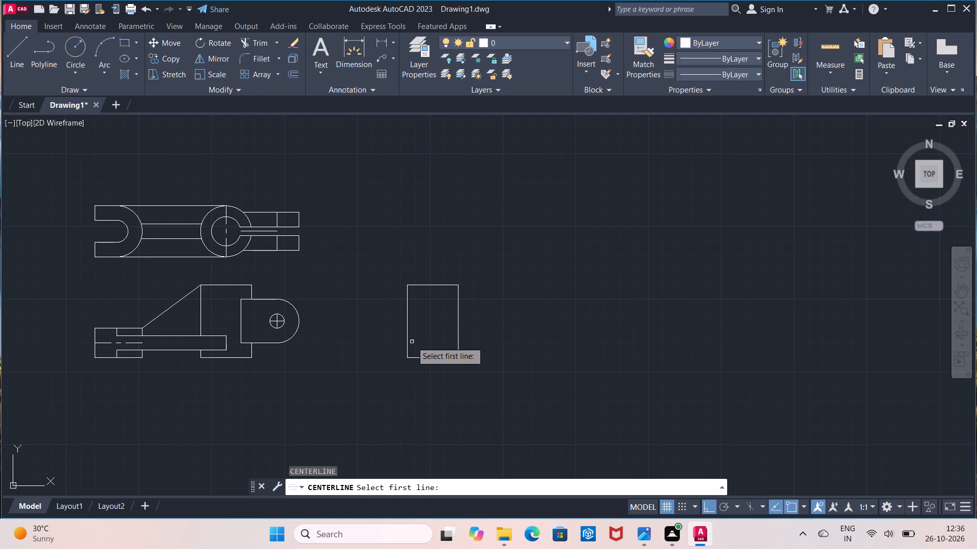
{"action": "left_click", "coordinate": [408, 345]}
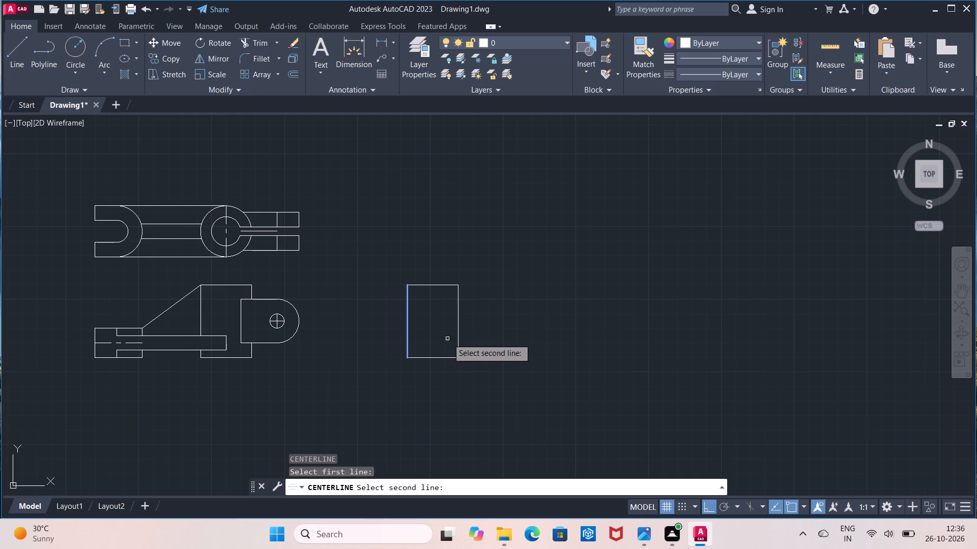
{"action": "left_click", "coordinate": [456, 335]}
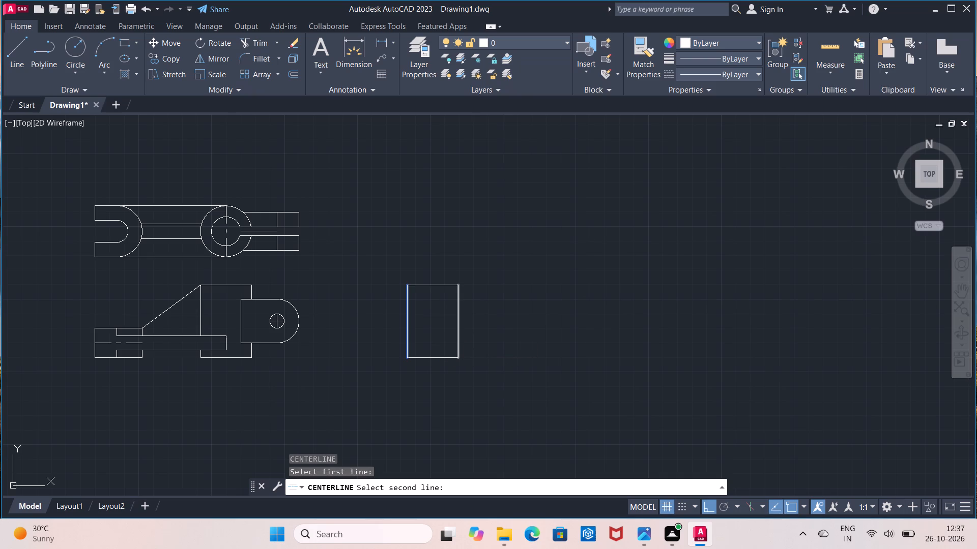
{"action": "left_click", "coordinate": [431, 347]}
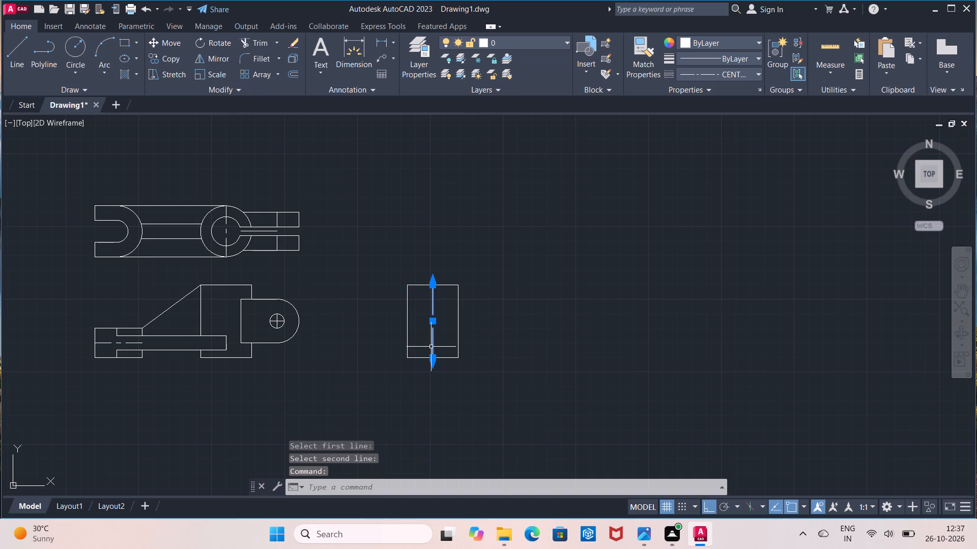
{"action": "left_click", "coordinate": [295, 62]}
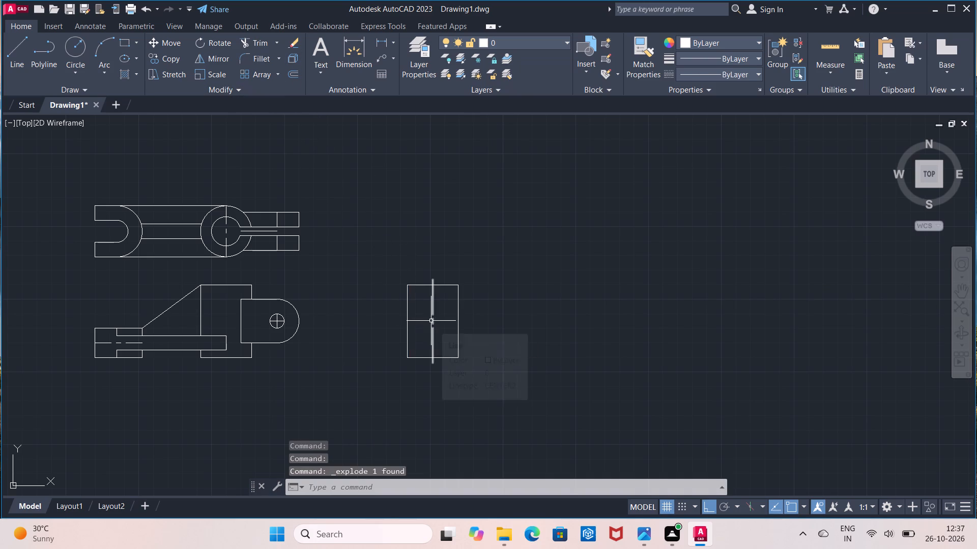
Offset the rectangle's vertical centerline 3 mm to both sides.
{"action": "scroll", "coordinate": [428, 327], "scroll_direction": "up", "scroll_amount": 1}
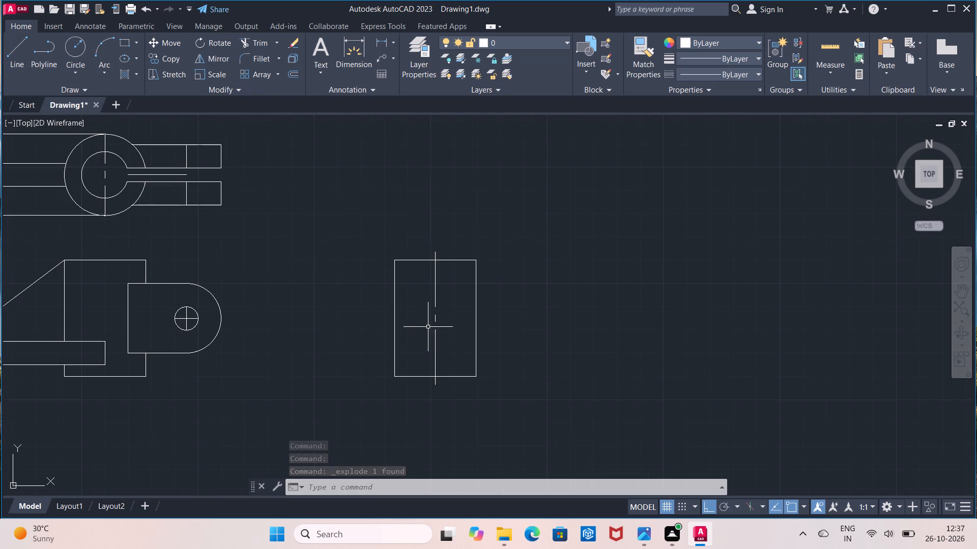
{"action": "left_click", "coordinate": [294, 80]}
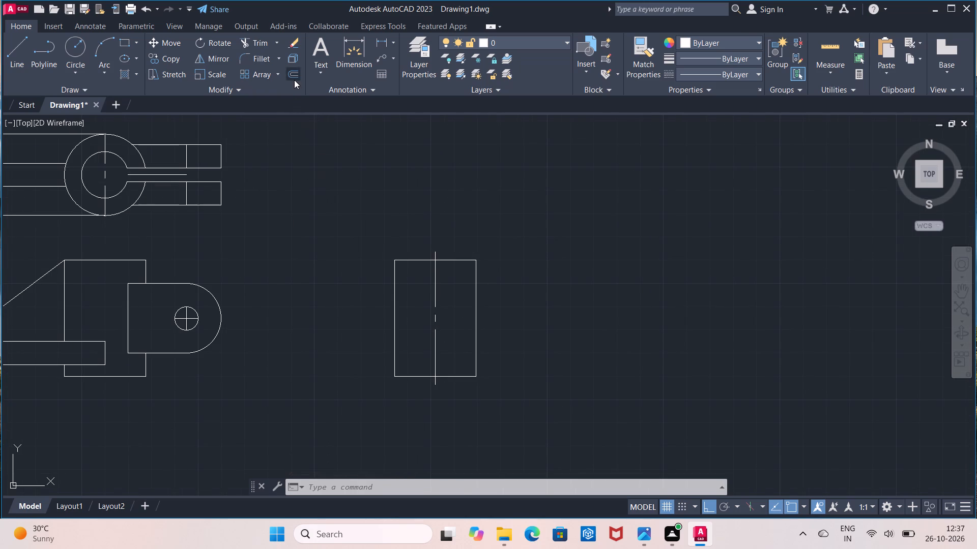
{"action": "left_click", "coordinate": [436, 322]}
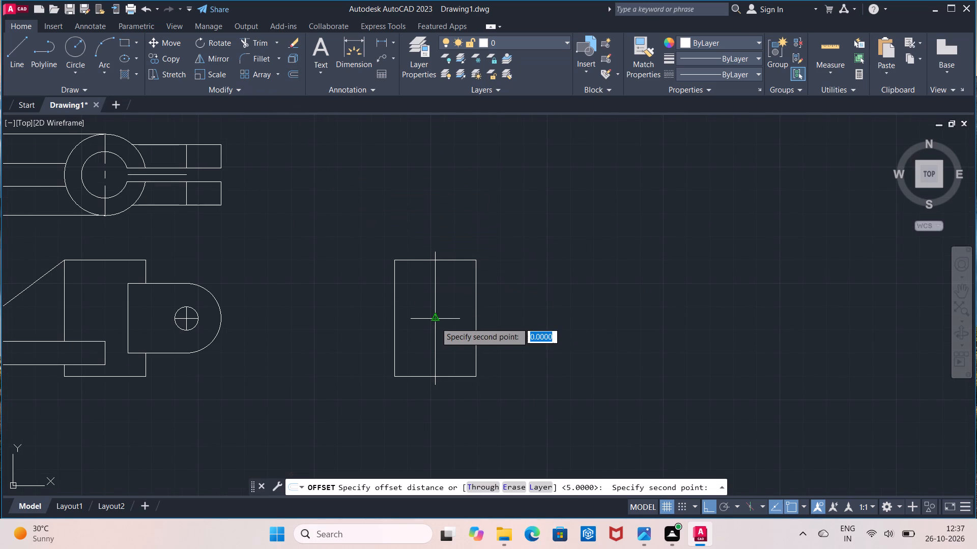
{"action": "key", "text": "3"}
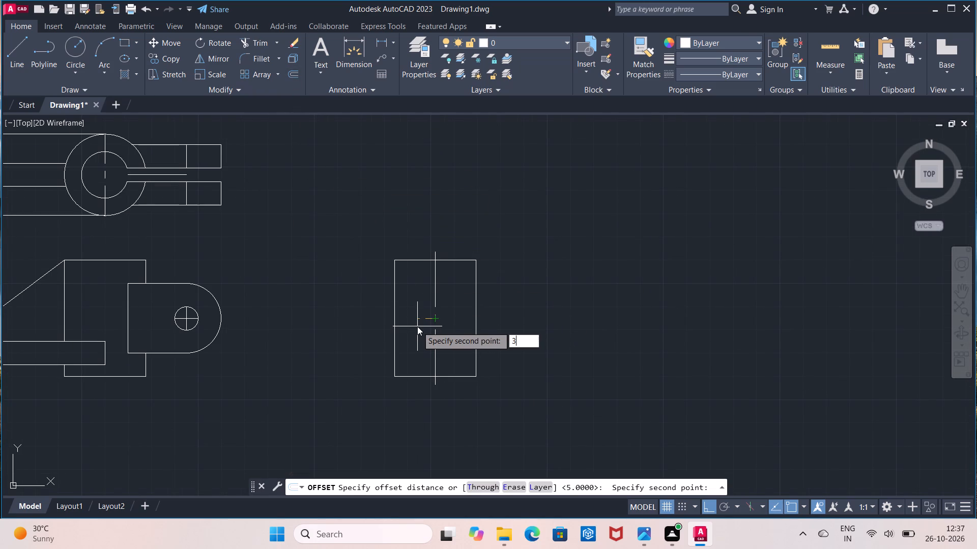
{"action": "key", "text": "Return"}
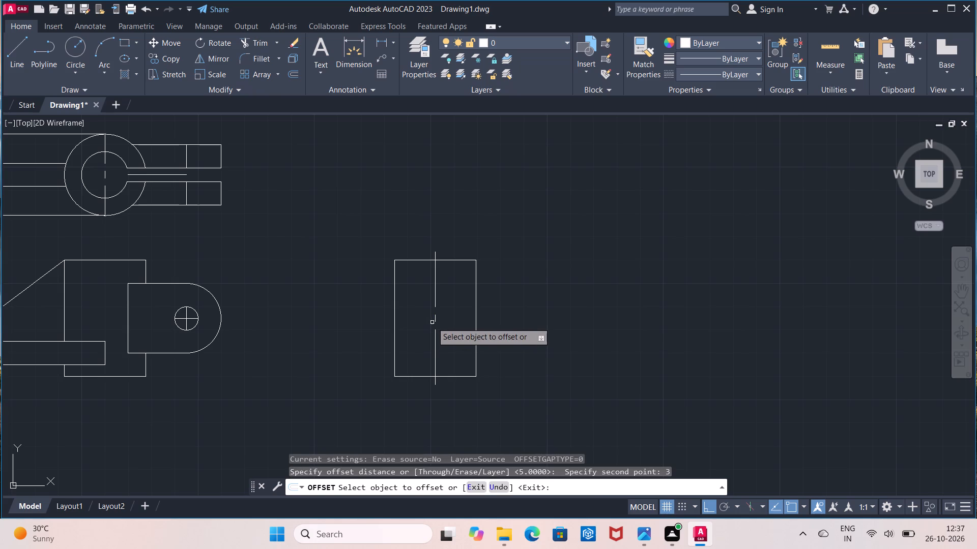
{"action": "left_click", "coordinate": [434, 321]}
{"action": "left_click", "coordinate": [427, 324]}
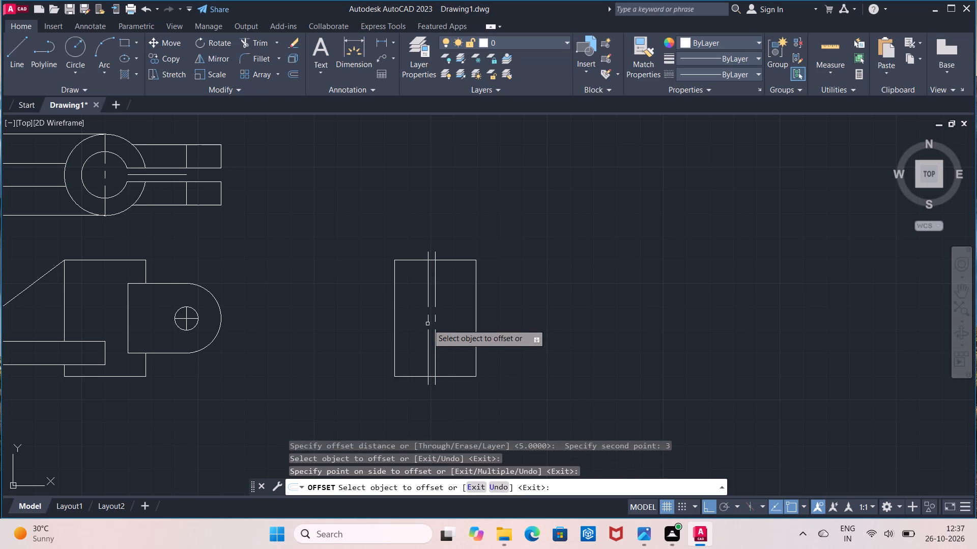
{"action": "left_click", "coordinate": [435, 321]}
{"action": "left_click", "coordinate": [450, 318]}
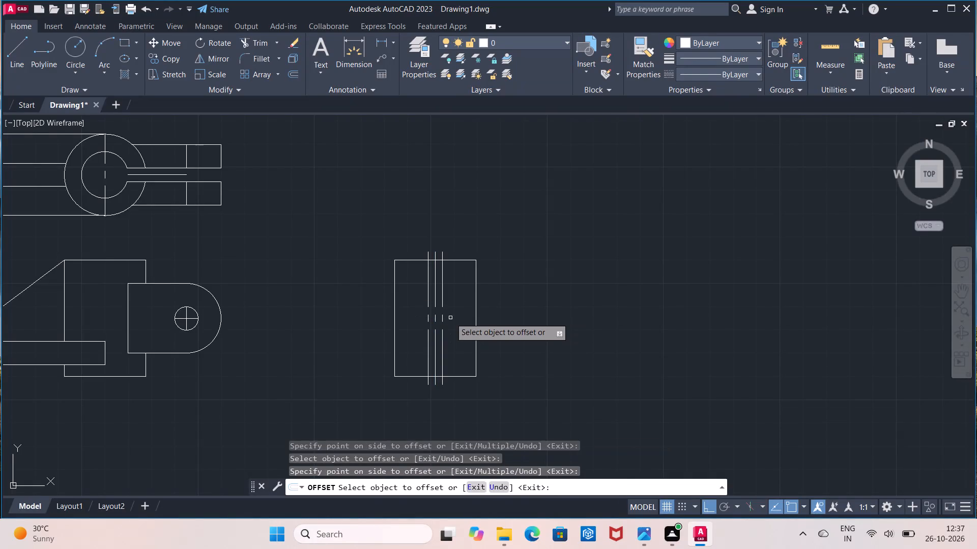
{"action": "key", "text": "Escape"}
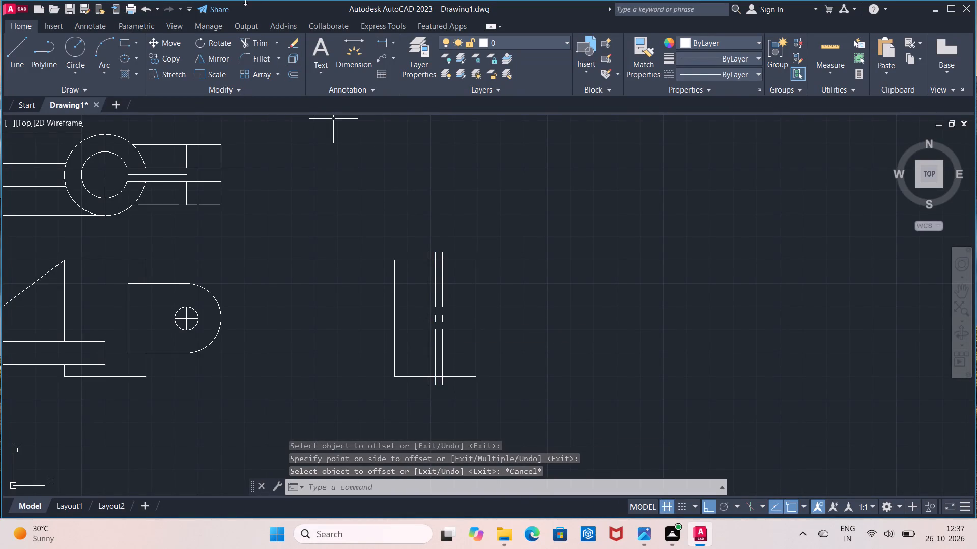
Trim the ends of the centerline and its two offset lines that overhang the rectangle's top and bottom edges.
{"action": "left_click", "coordinate": [256, 42]}
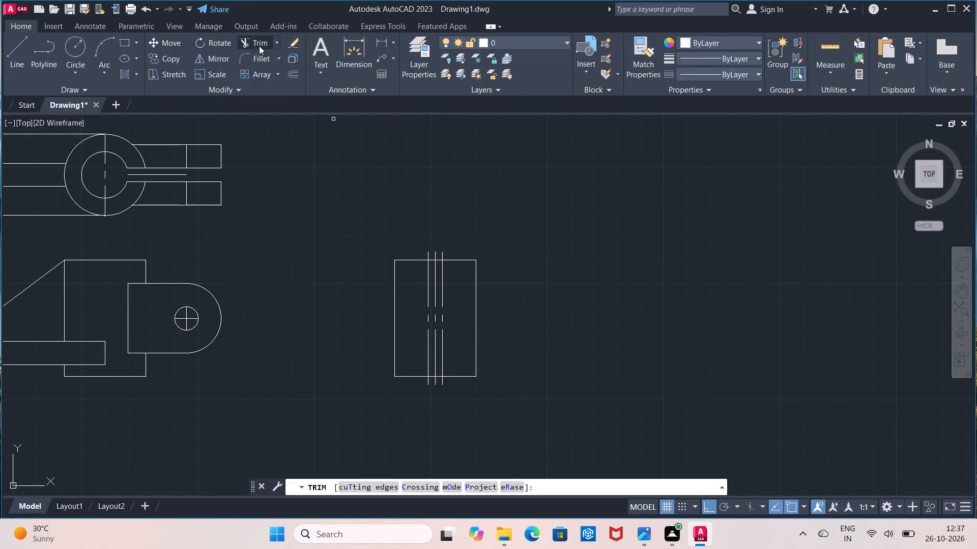
{"action": "left_click", "coordinate": [429, 252]}
{"action": "left_click", "coordinate": [442, 252]}
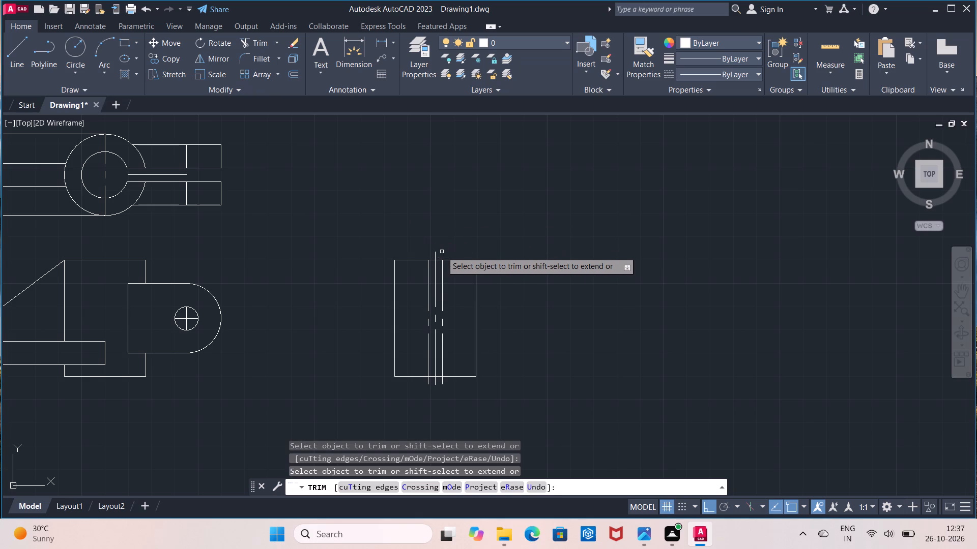
{"action": "left_click", "coordinate": [436, 256]}
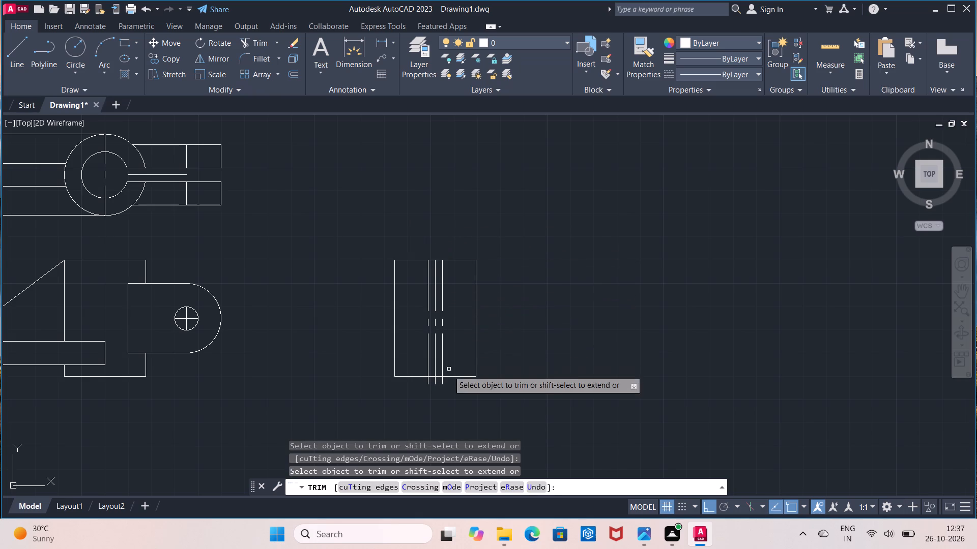
{"action": "left_click", "coordinate": [442, 384]}
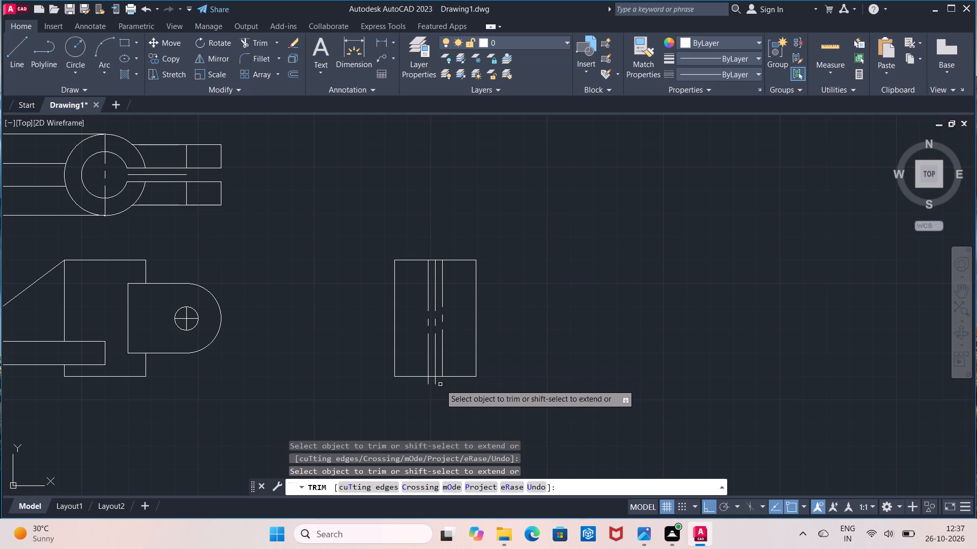
{"action": "left_click", "coordinate": [427, 383]}
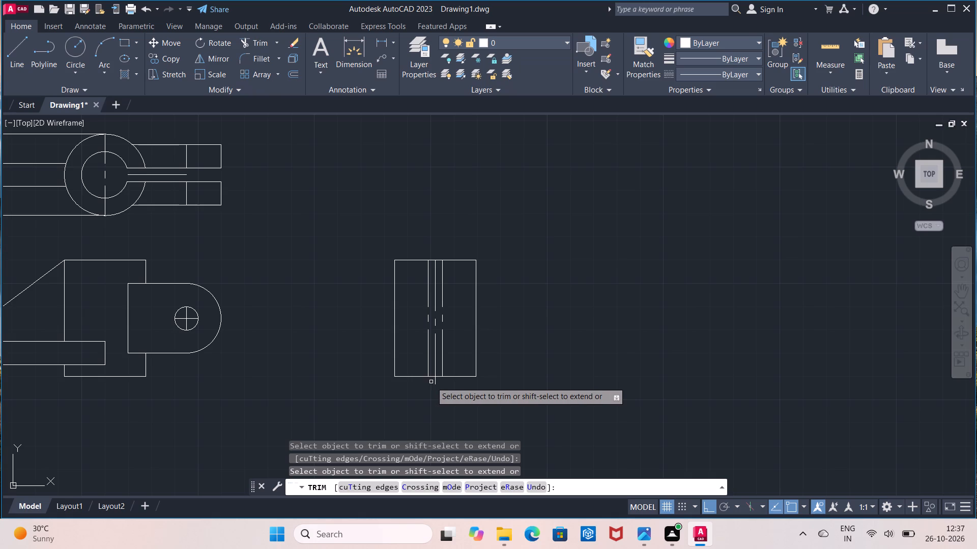
{"action": "left_click", "coordinate": [435, 381]}
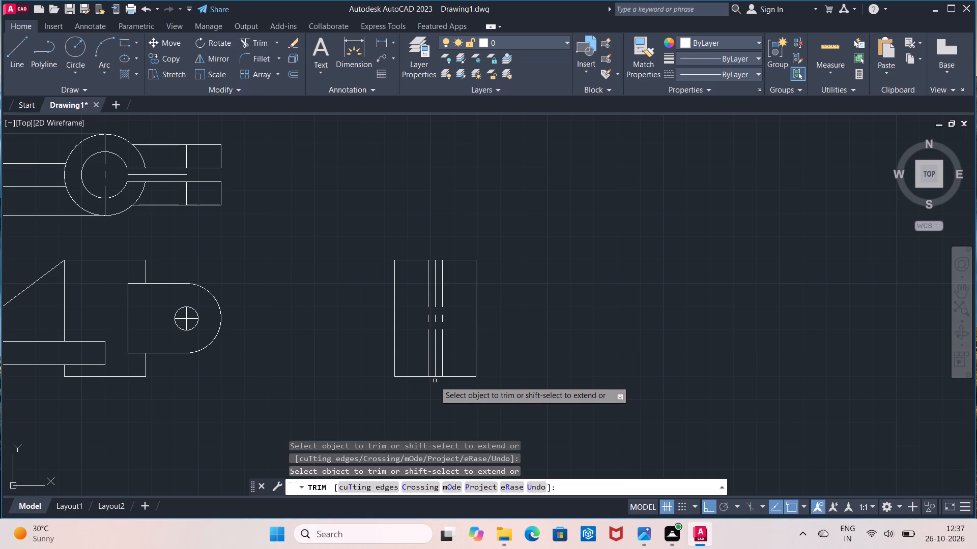
{"action": "key", "text": "Escape"}
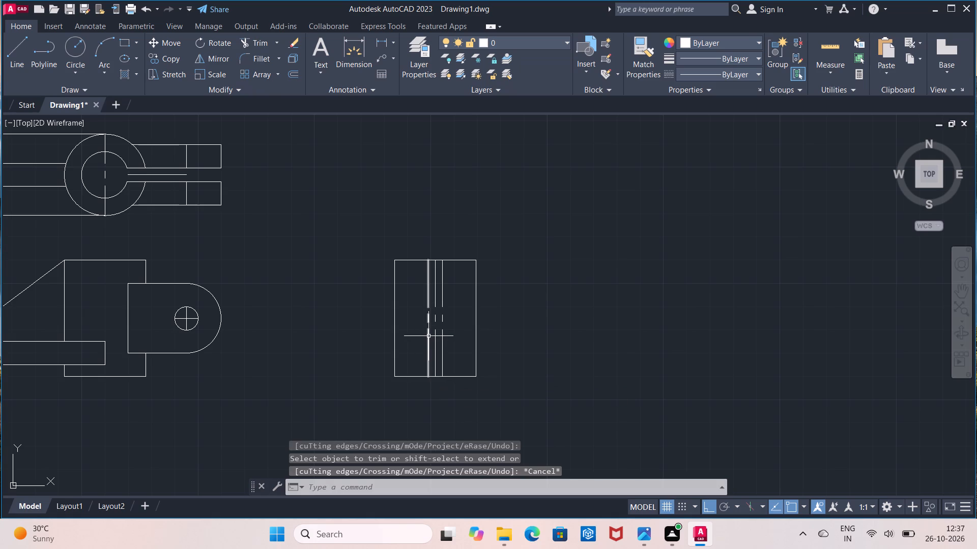
Change the linetype of the two lines flanking the side view's centerline to ByLayer.
{"action": "left_click", "coordinate": [428, 337]}
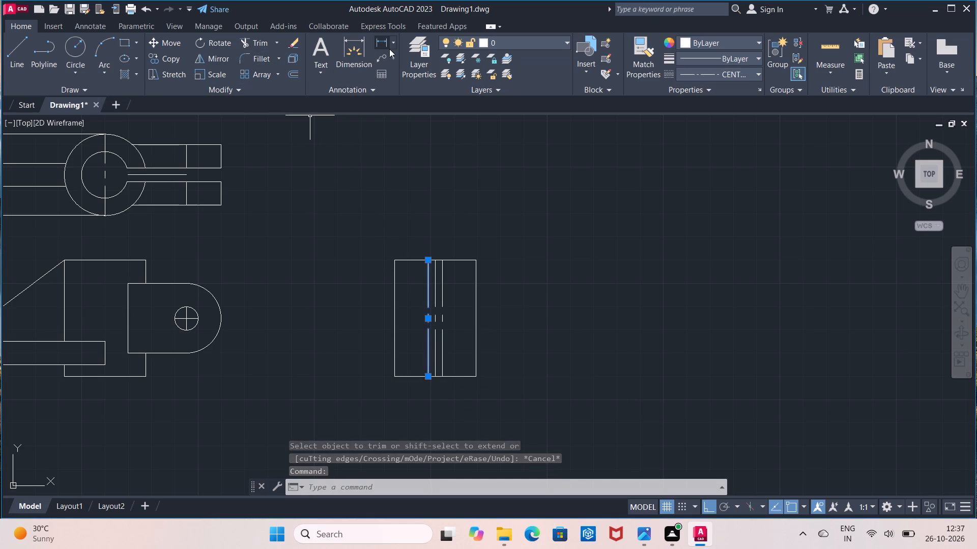
{"action": "left_click", "coordinate": [708, 74]}
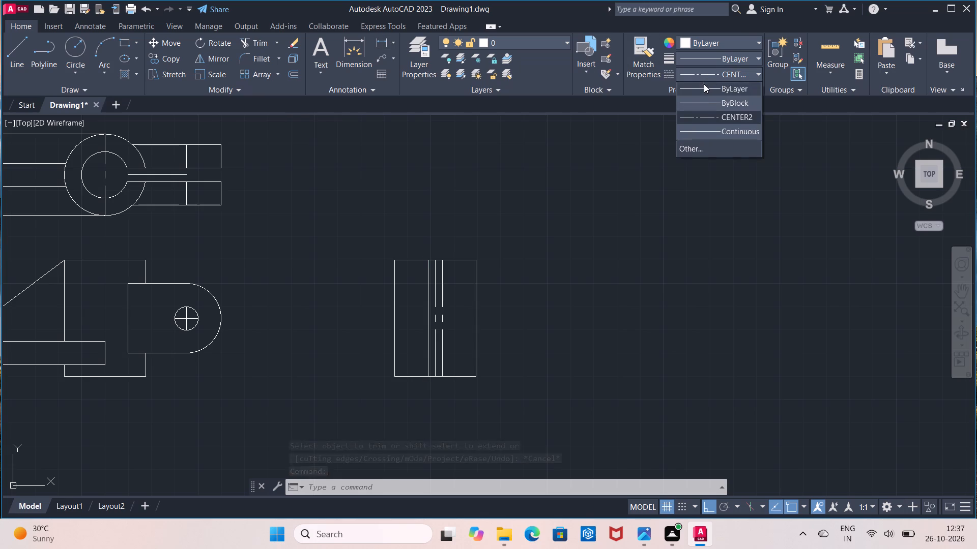
{"action": "left_click", "coordinate": [706, 94]}
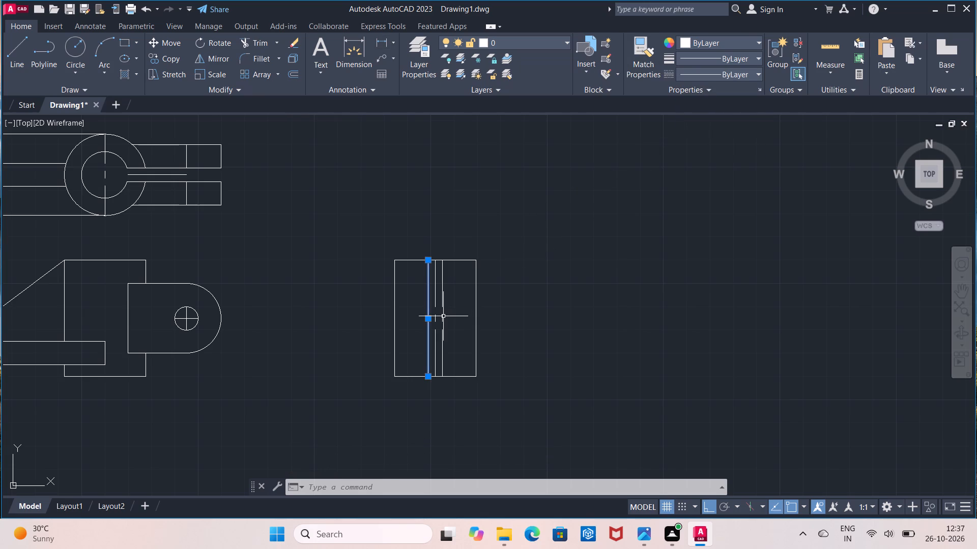
{"action": "left_click", "coordinate": [443, 316]}
{"action": "left_click", "coordinate": [702, 79]}
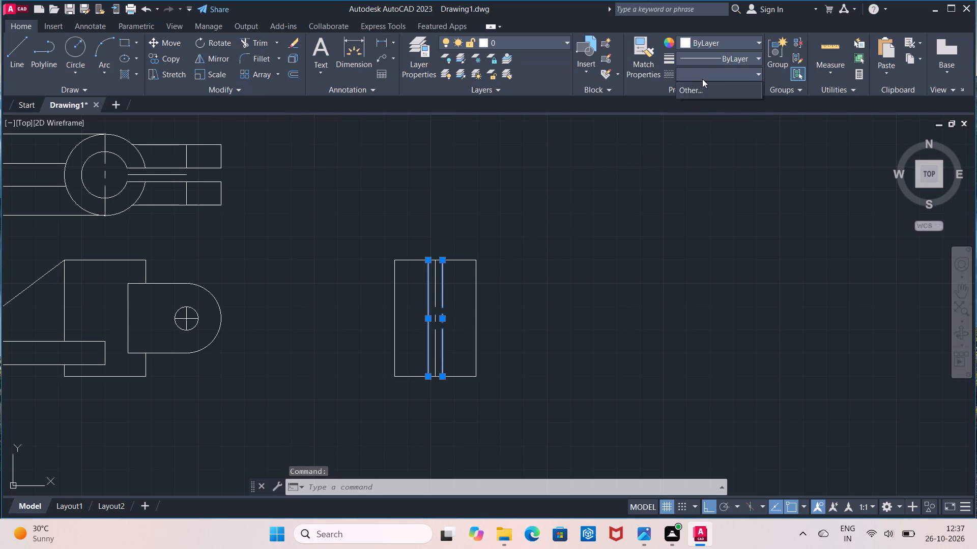
{"action": "left_click", "coordinate": [702, 90]}
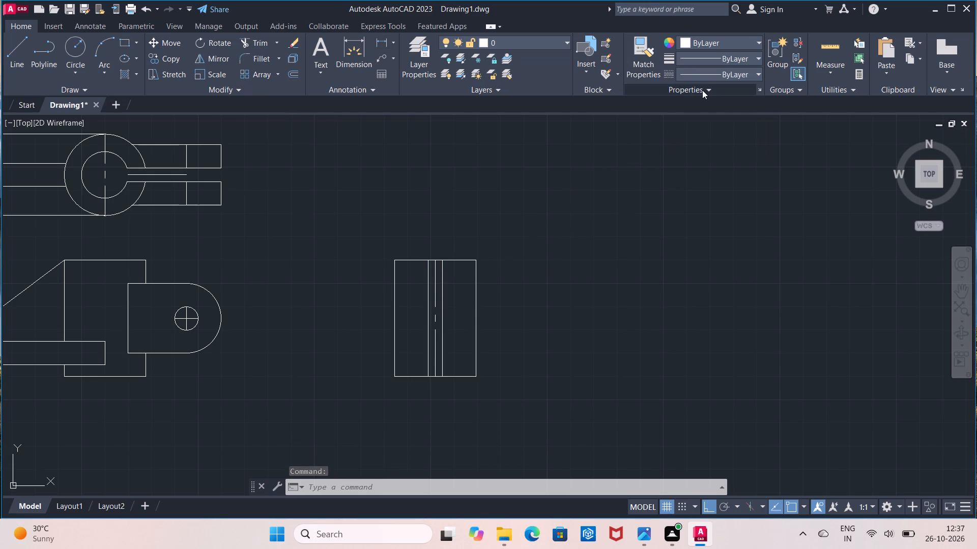
{"action": "key", "text": "Escape"}
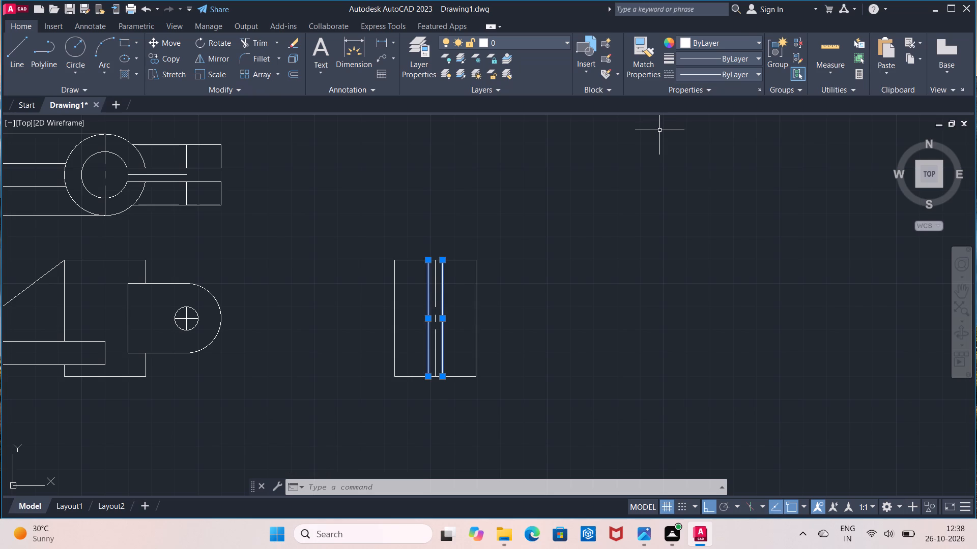
Trim away the centerline between the two flanking vertical lines of the side view.
{"action": "left_click", "coordinate": [253, 44]}
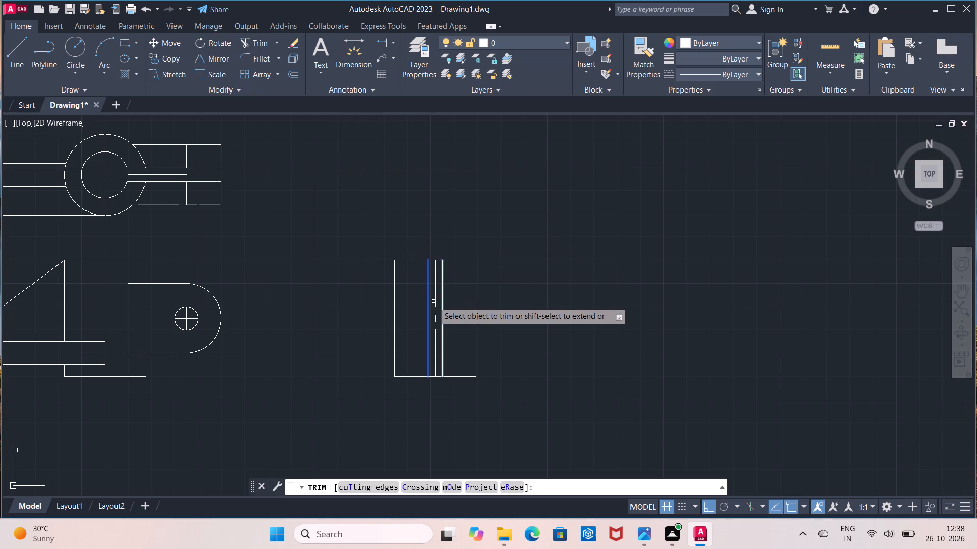
{"action": "left_click", "coordinate": [434, 302]}
{"action": "key", "text": "Escape"}
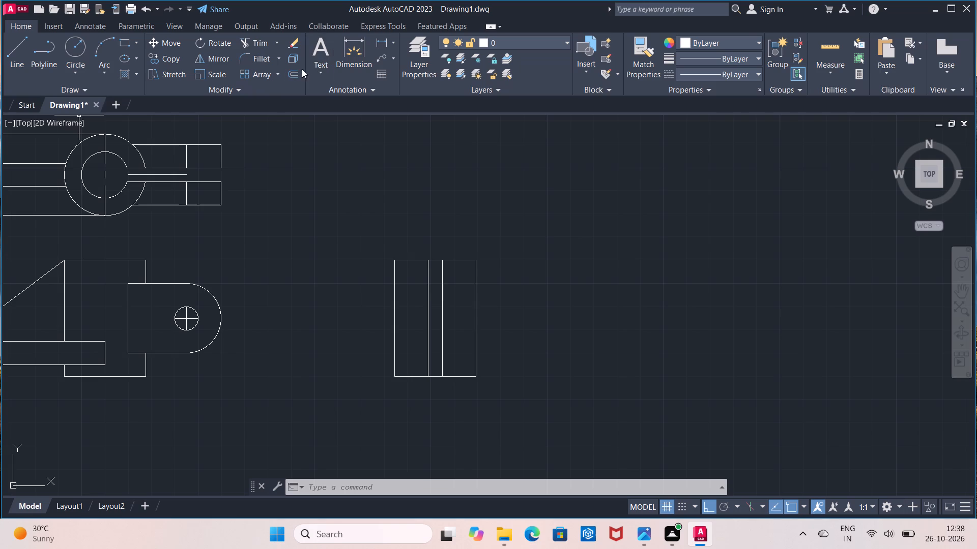
Offset the side view rectangle's top and bottom edges 10 mm inward.
{"action": "left_click", "coordinate": [288, 74]}
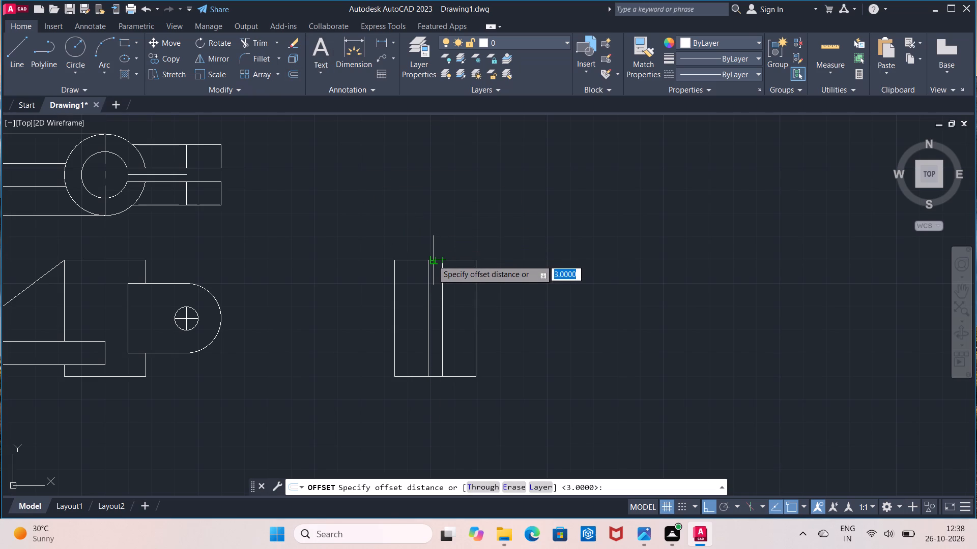
{"action": "left_click", "coordinate": [435, 259]}
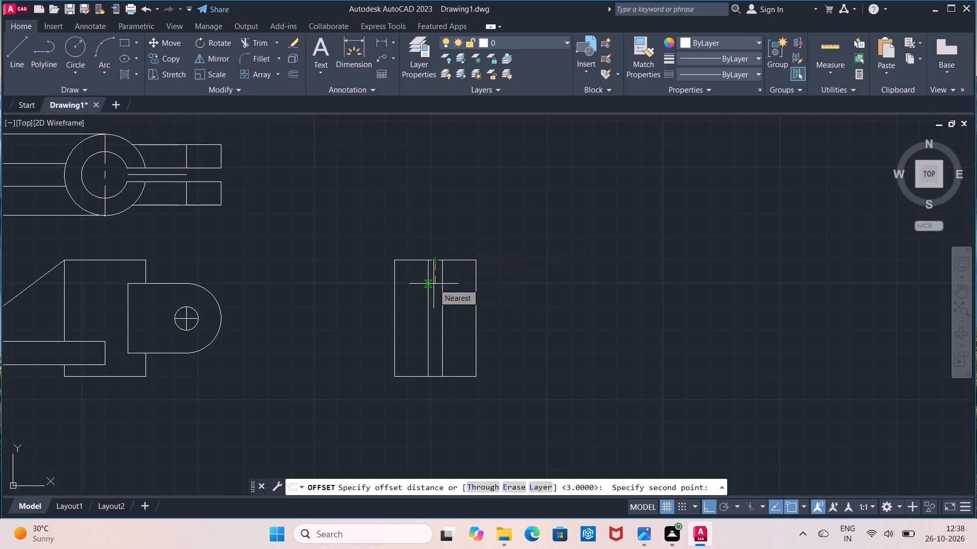
{"action": "type", "text": "10"}
{"action": "key", "text": "Return"}
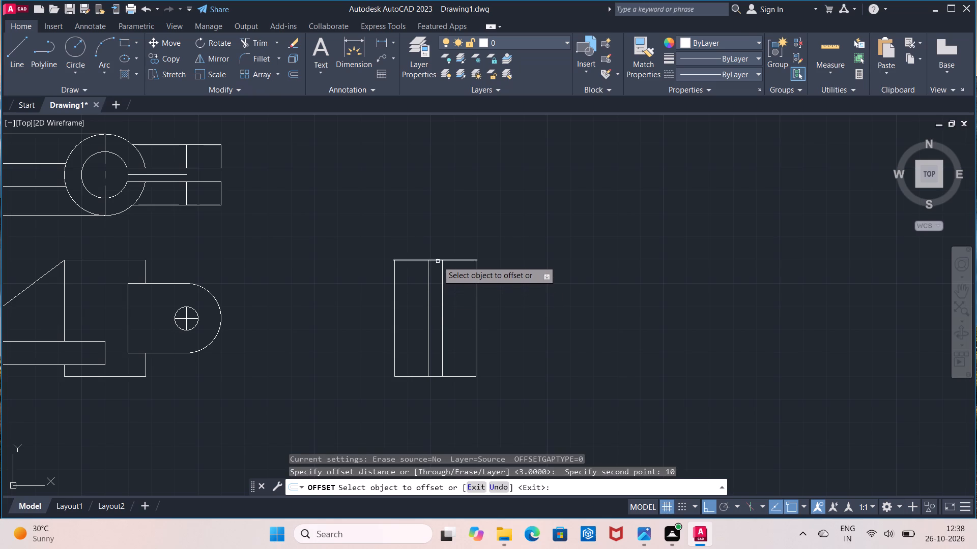
{"action": "left_click", "coordinate": [438, 260]}
{"action": "left_click", "coordinate": [427, 274]}
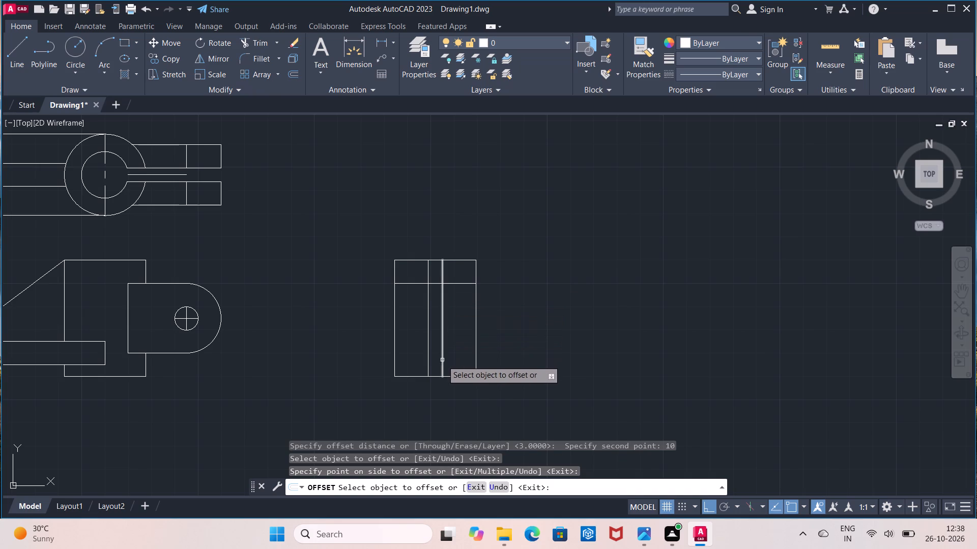
{"action": "left_click", "coordinate": [435, 377]}
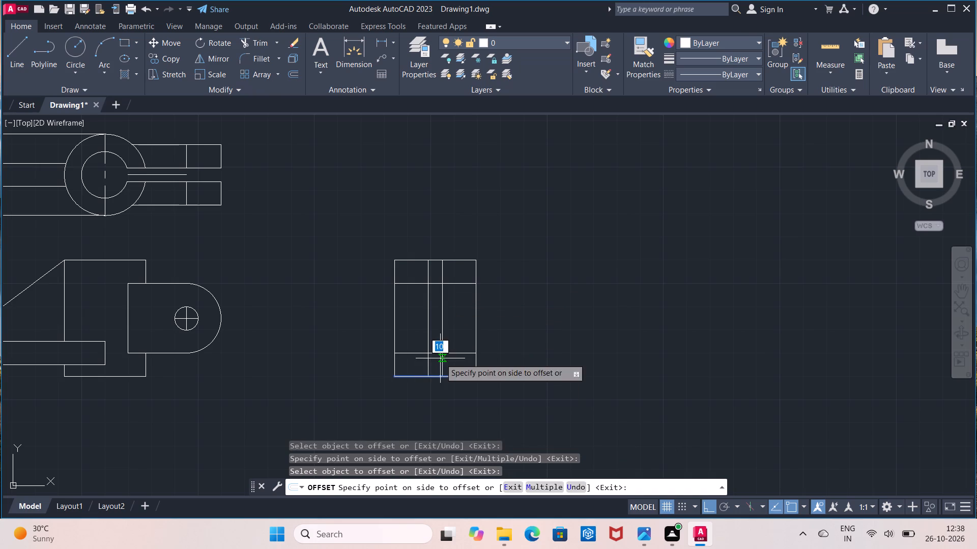
{"action": "left_click", "coordinate": [440, 358]}
{"action": "key", "text": "Escape"}
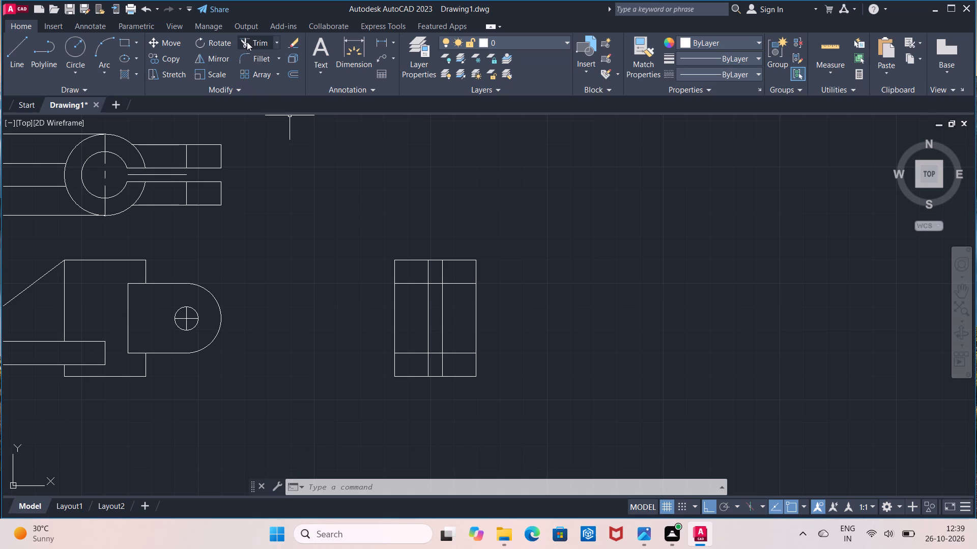
Trim the segments of the two inner horizontal lines that cross the central slit between the vertical lines.
{"action": "left_click", "coordinate": [256, 43]}
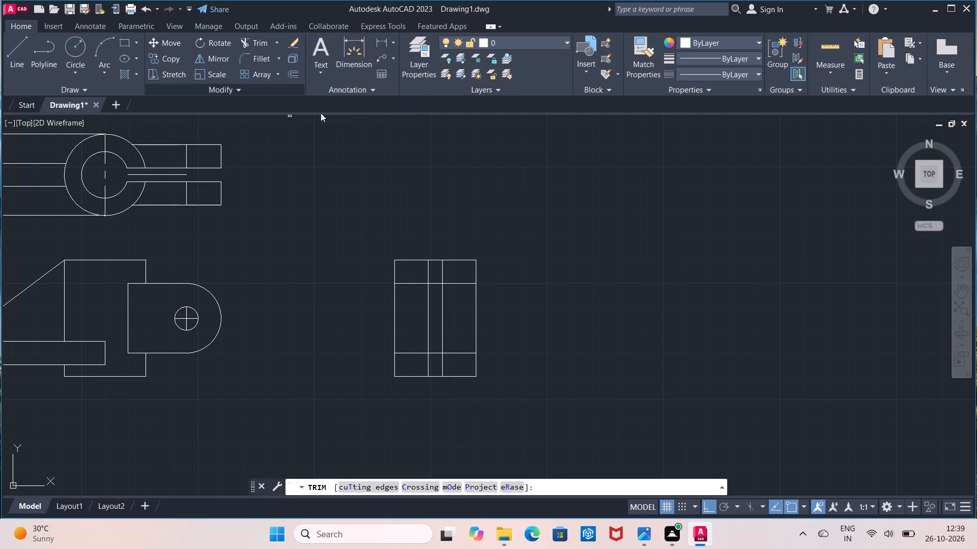
{"action": "left_click", "coordinate": [436, 282]}
{"action": "left_click", "coordinate": [435, 352]}
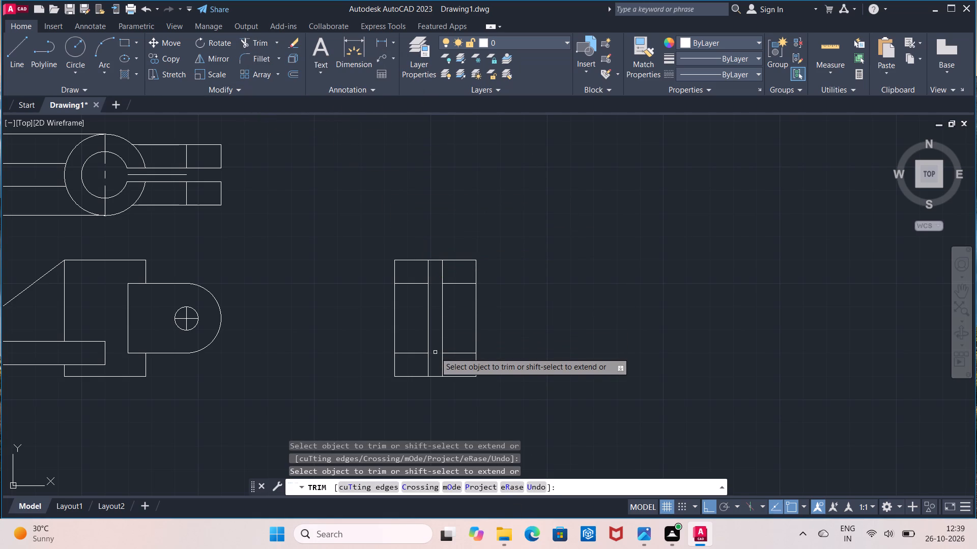
{"action": "key", "text": "Escape"}
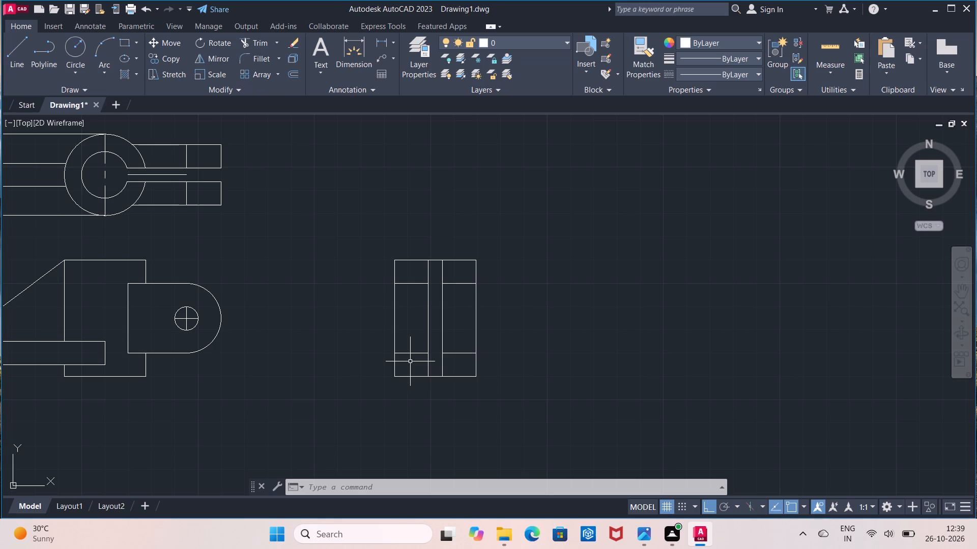
Measure the vertical distance from the upper lug's top edge to the clamping ring's top with a trial linear dimension.
{"action": "middle_click_drag", "start_coordinate": [219, 197], "coordinate": [315, 227]}
{"action": "scroll", "coordinate": [219, 197], "scroll_direction": "down", "scroll_amount": 1}
{"action": "scroll", "coordinate": [315, 227], "scroll_direction": "up", "scroll_amount": 1}
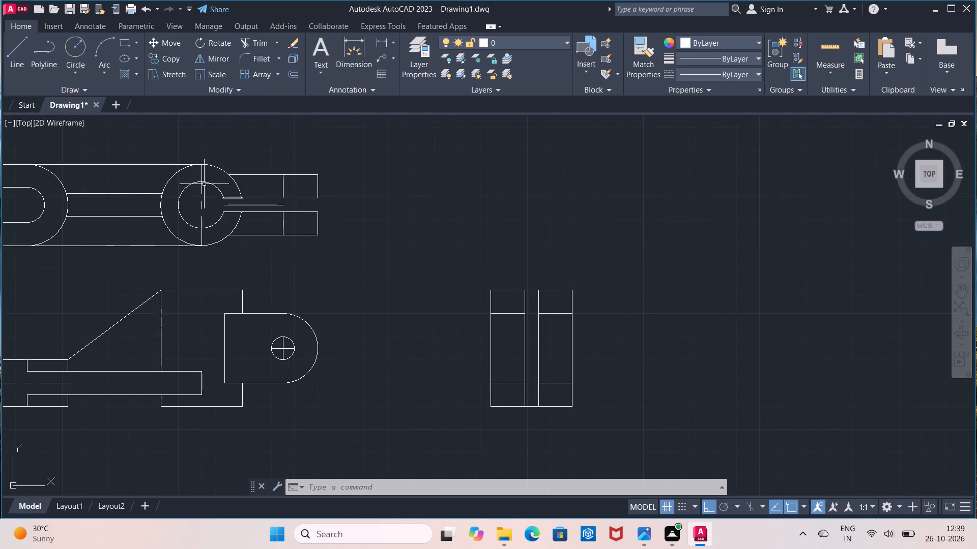
{"action": "left_click", "coordinate": [381, 41]}
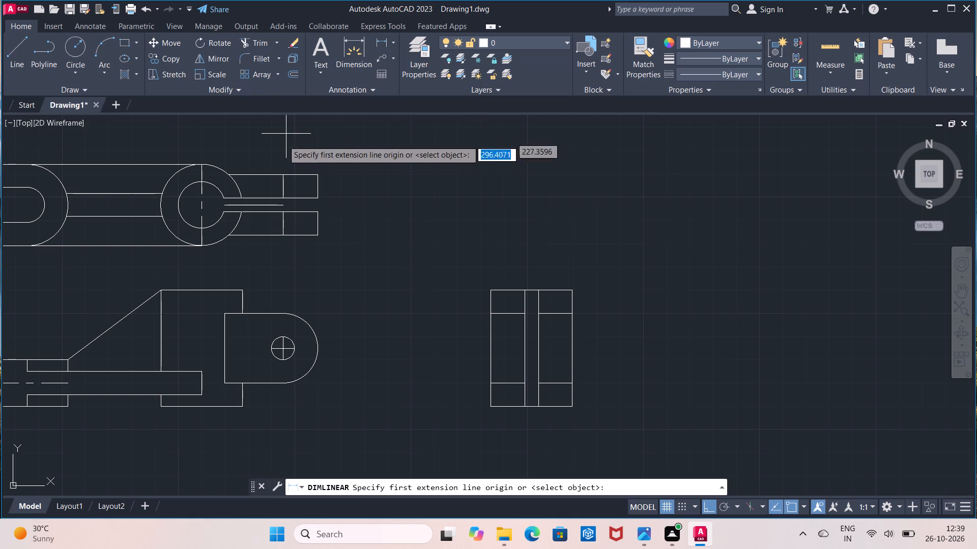
{"action": "left_click", "coordinate": [231, 176]}
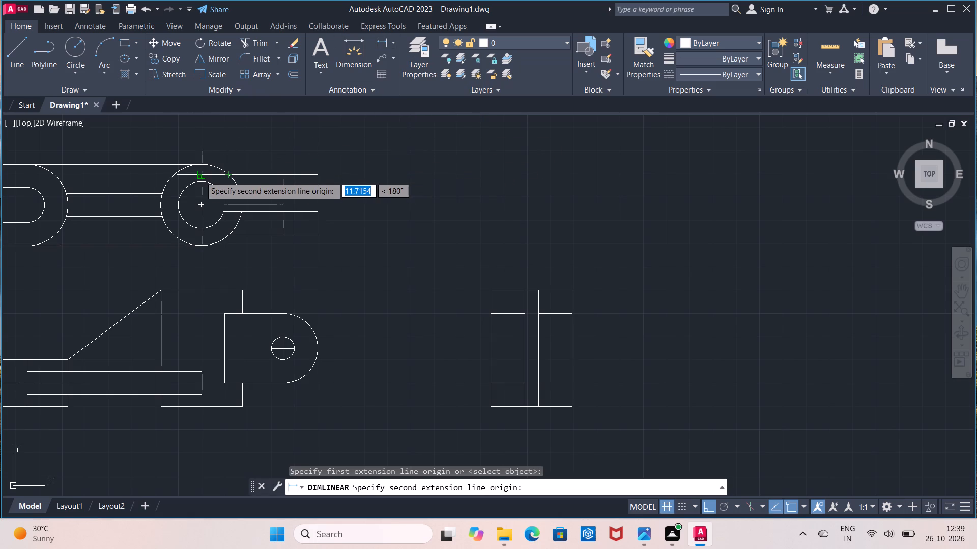
{"action": "left_click", "coordinate": [201, 161]}
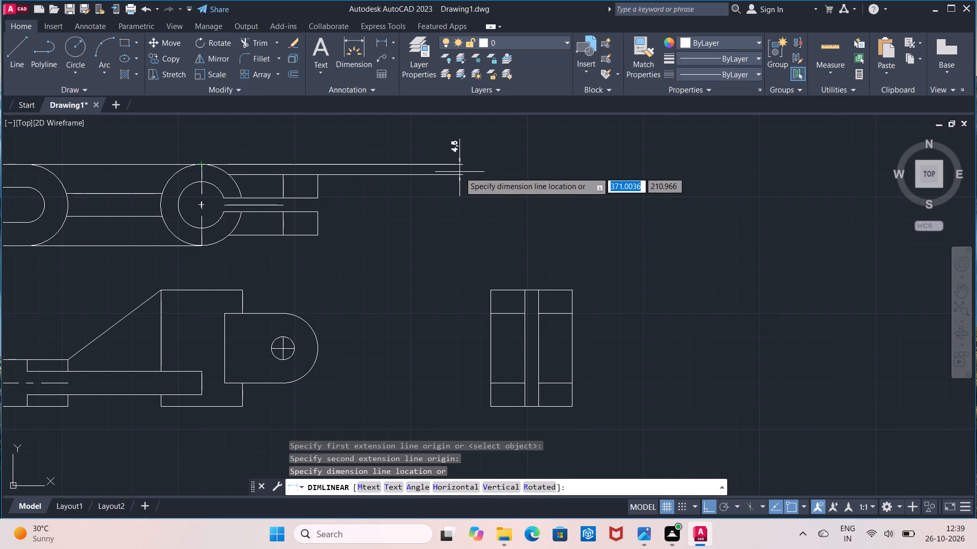
{"action": "scroll", "coordinate": [459, 172], "scroll_direction": "up", "scroll_amount": 1}
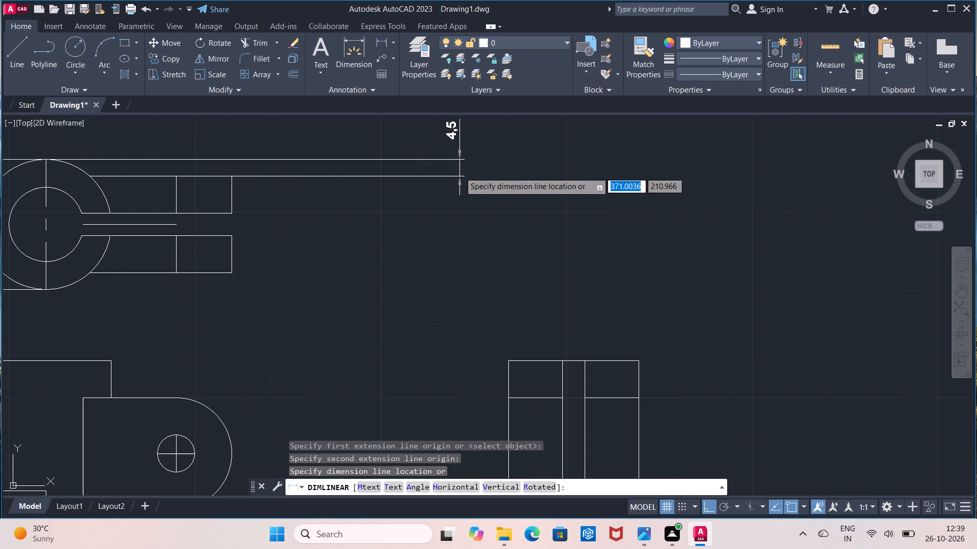
{"action": "scroll", "coordinate": [459, 172], "scroll_direction": "down", "scroll_amount": 1}
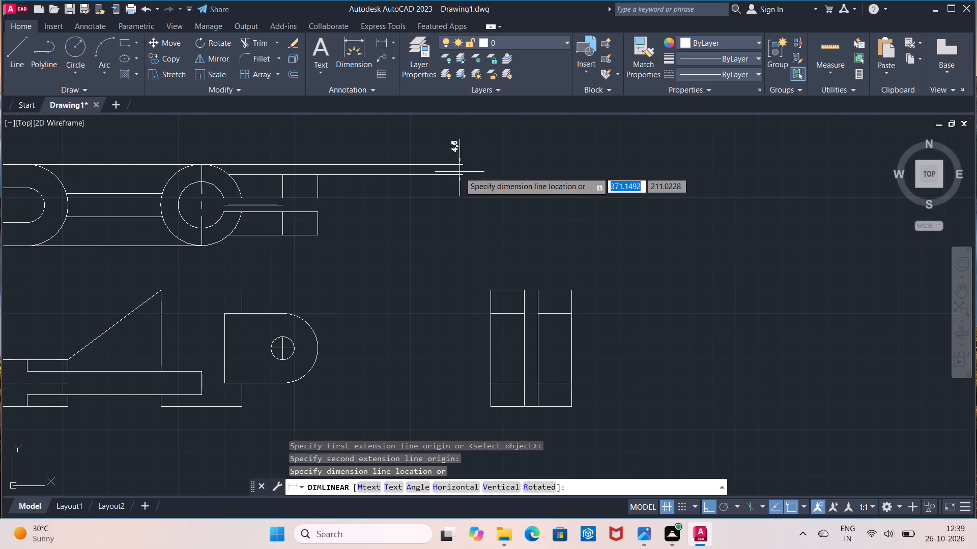
{"action": "key", "text": "Escape"}
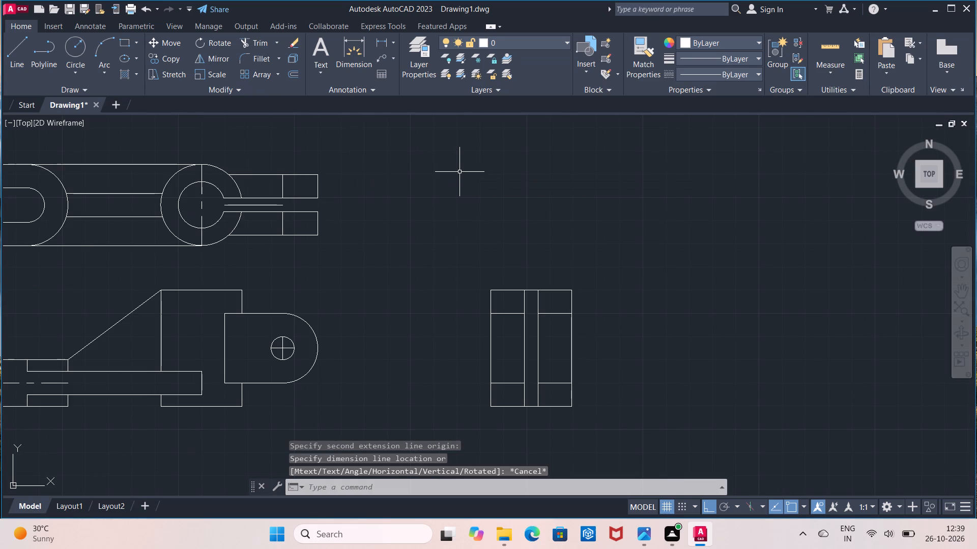
Offset the two vertical slit lines in the side view 10 mm outward, one to each side.
{"action": "scroll", "coordinate": [238, 176], "scroll_direction": "up", "scroll_amount": 1}
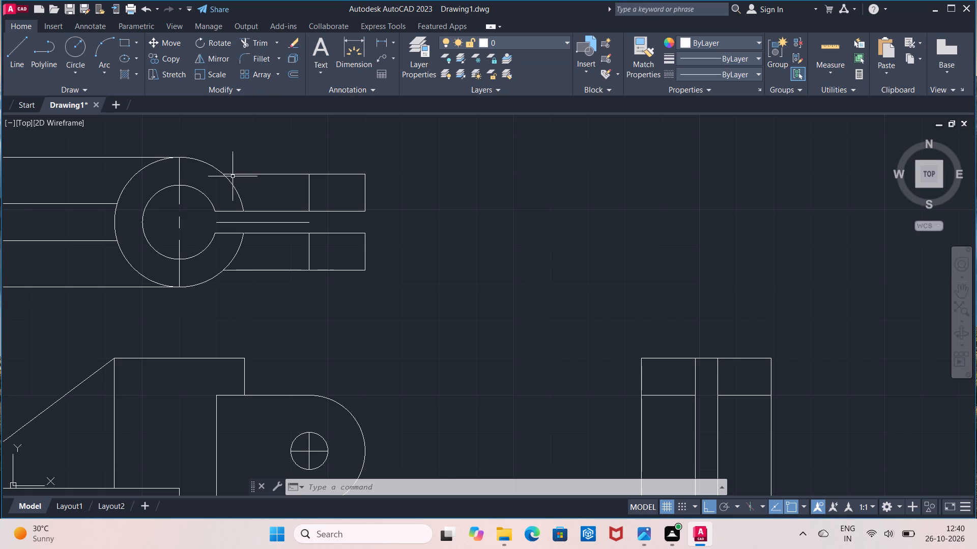
{"action": "middle_click_drag", "start_coordinate": [664, 442], "coordinate": [542, 271]}
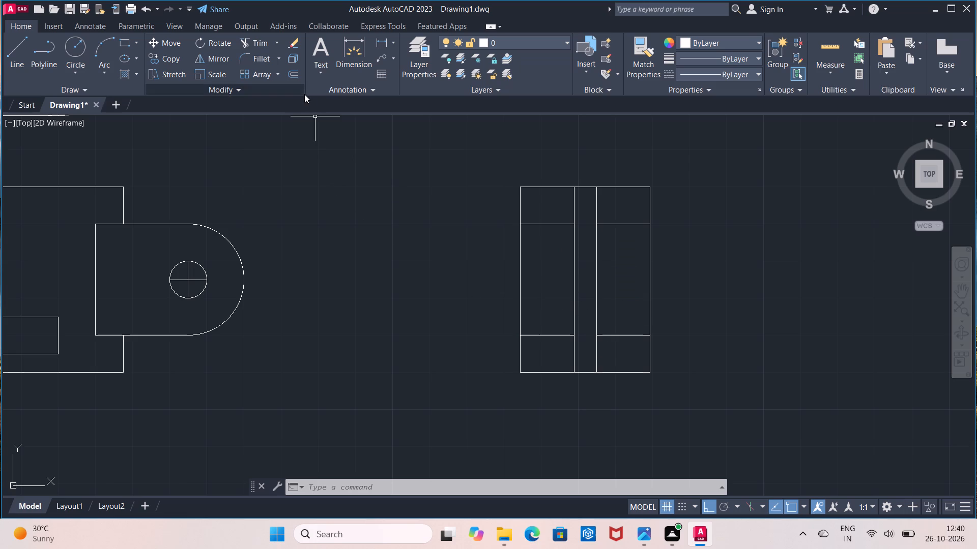
{"action": "left_click", "coordinate": [292, 72]}
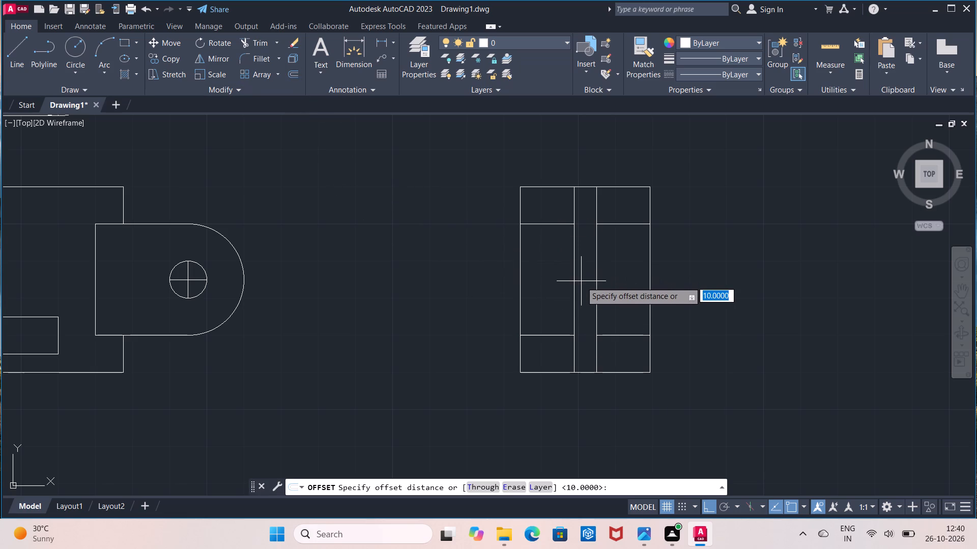
{"action": "left_click", "coordinate": [576, 287]}
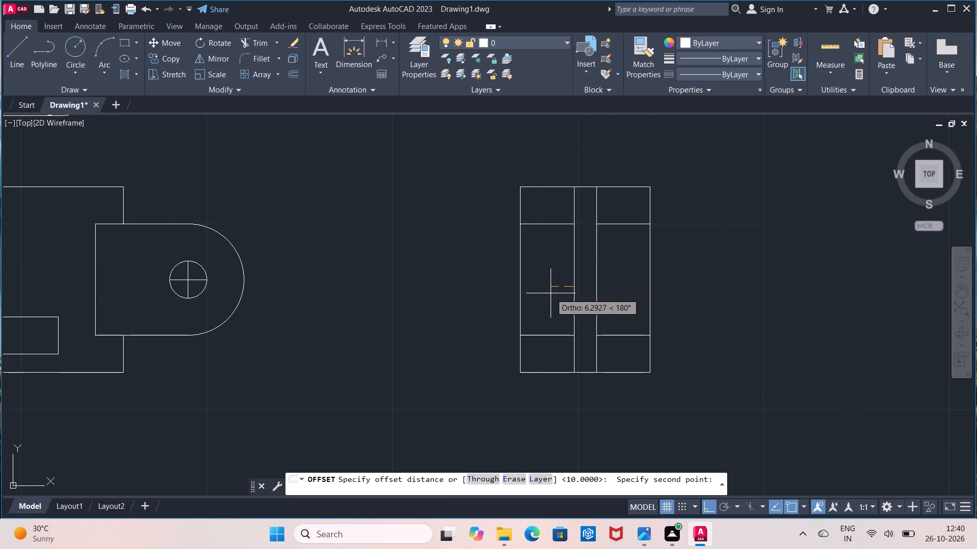
{"action": "type", "text": "10"}
{"action": "key", "text": "Return"}
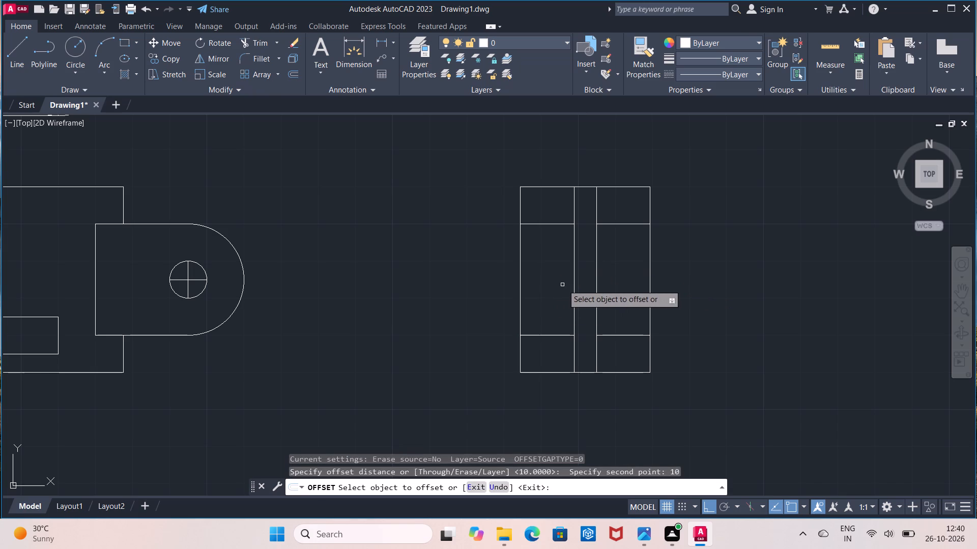
{"action": "left_click", "coordinate": [573, 278]}
{"action": "left_click", "coordinate": [566, 283]}
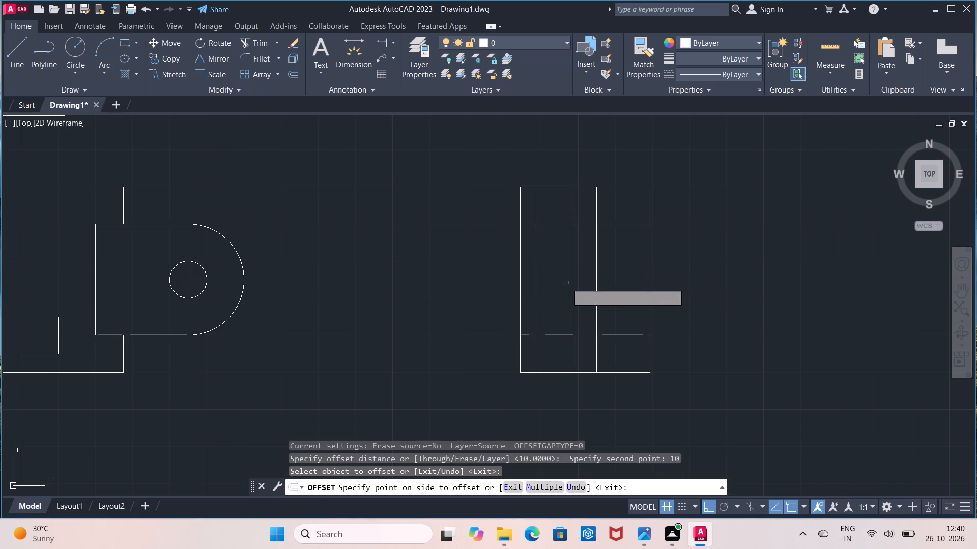
{"action": "left_click", "coordinate": [596, 281]}
{"action": "left_click", "coordinate": [617, 278]}
{"action": "key", "text": "Escape"}
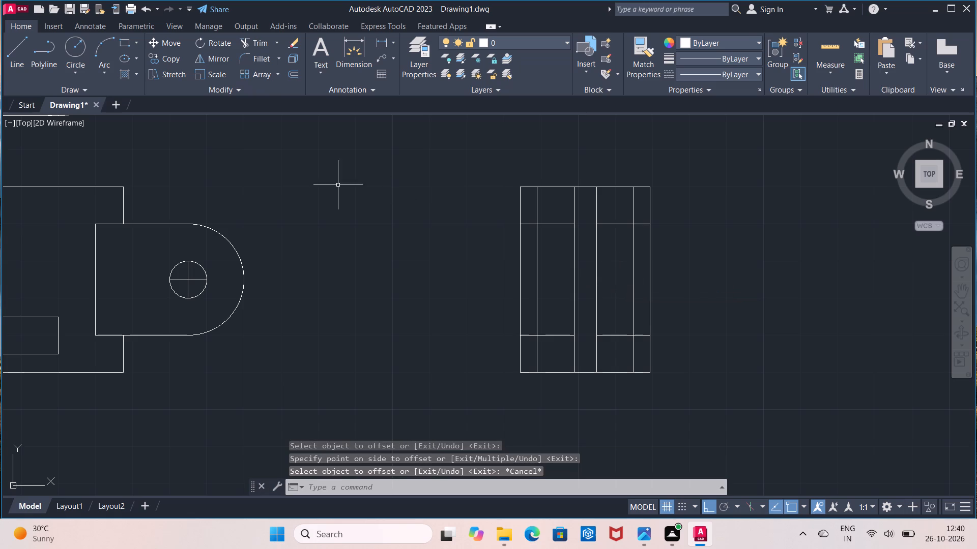
Trim the offset line ends outside the inner lug outline's four corners in the side view.
{"action": "left_click", "coordinate": [261, 44]}
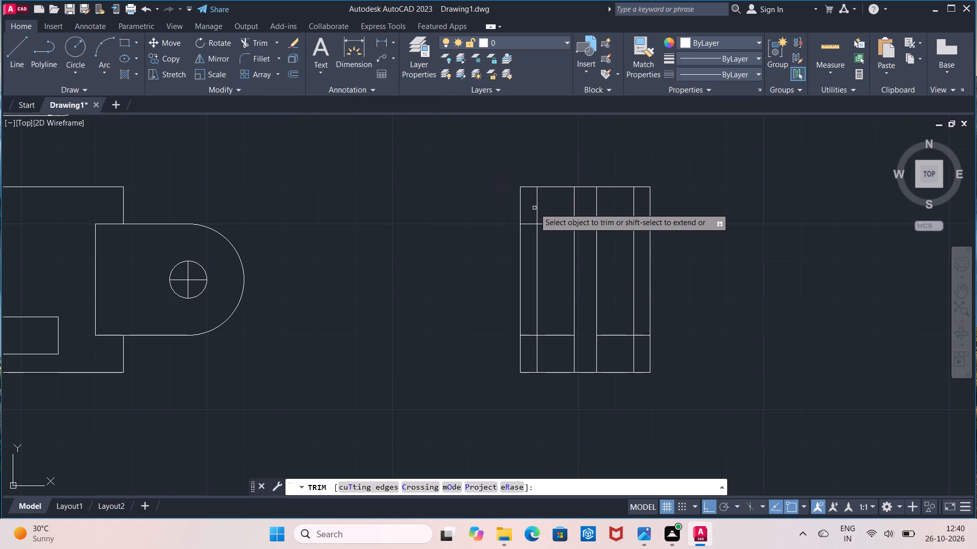
{"action": "left_click", "coordinate": [538, 208]}
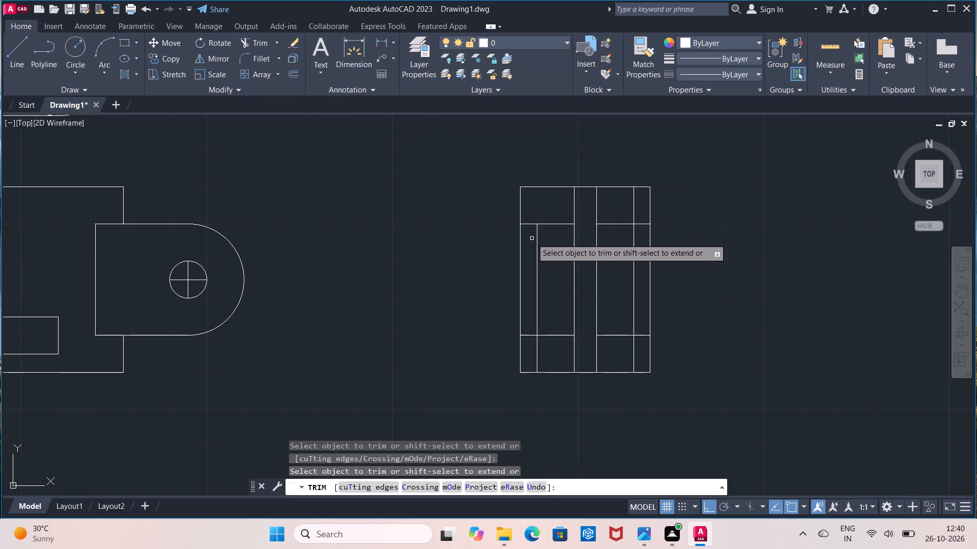
{"action": "left_click", "coordinate": [532, 225]}
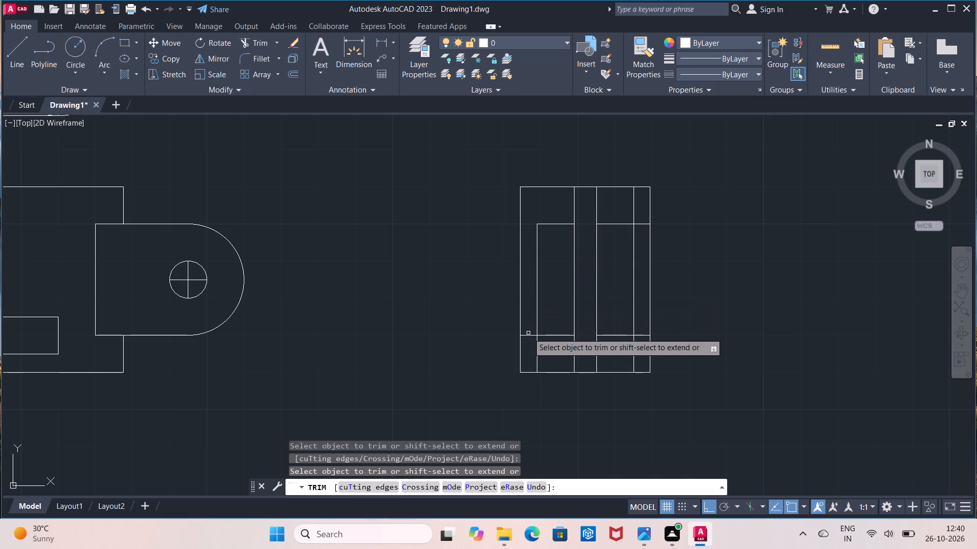
{"action": "left_click", "coordinate": [528, 336]}
{"action": "left_click", "coordinate": [536, 356]}
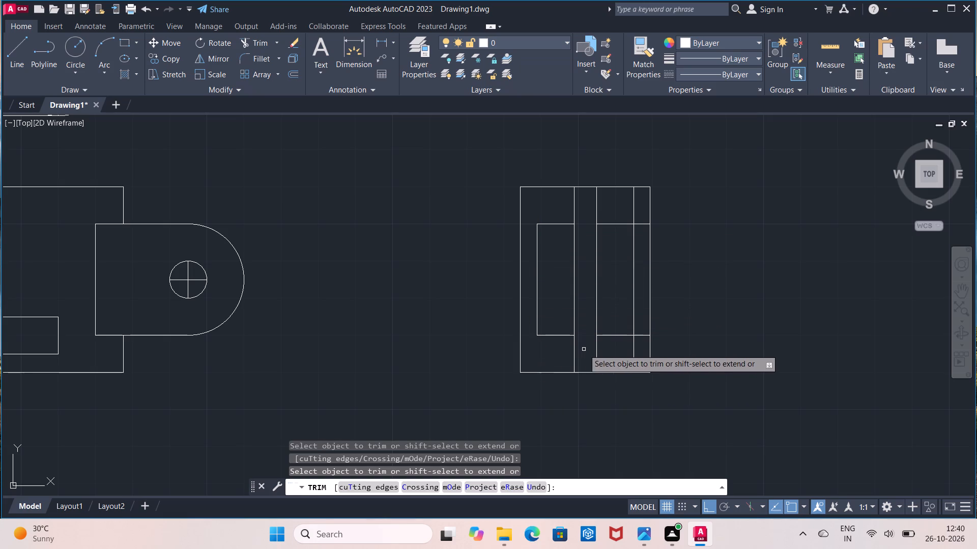
{"action": "left_click", "coordinate": [634, 346]}
{"action": "left_click", "coordinate": [636, 334]}
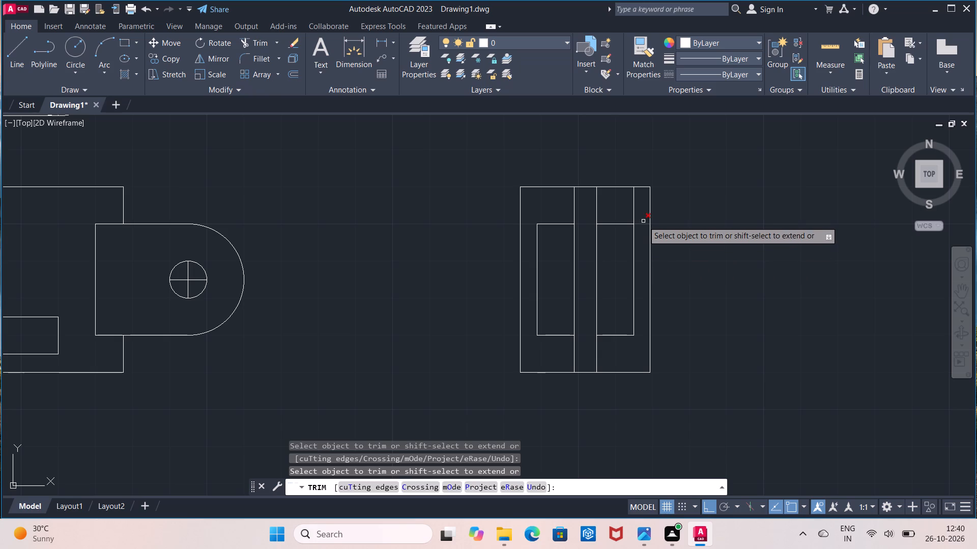
{"action": "double_click", "coordinate": [643, 221]}
{"action": "left_click", "coordinate": [640, 231]}
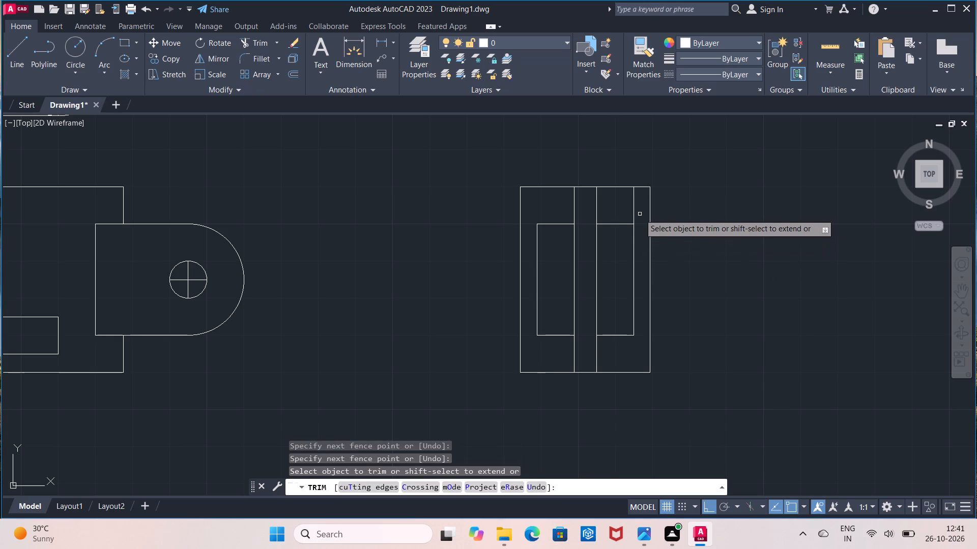
{"action": "left_click", "coordinate": [634, 217]}
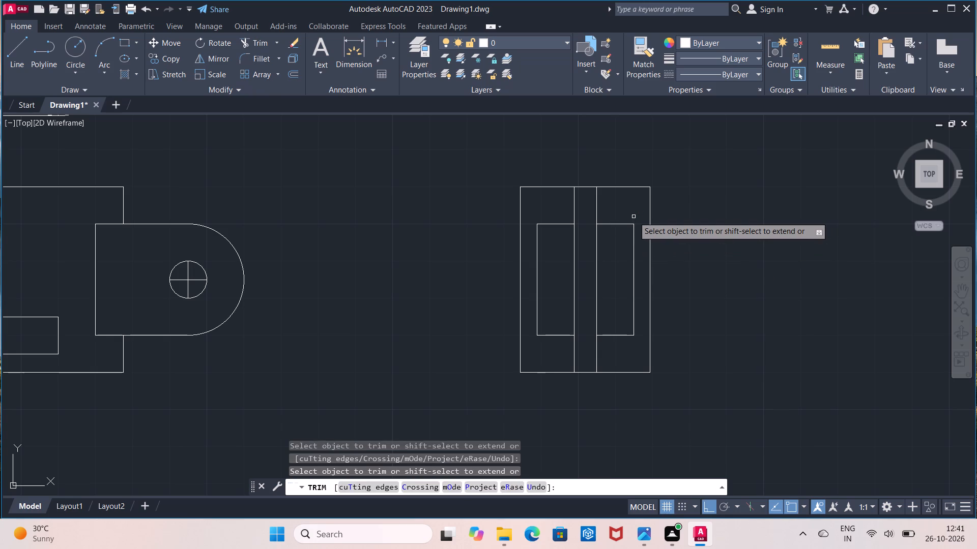
{"action": "key", "text": "Escape"}
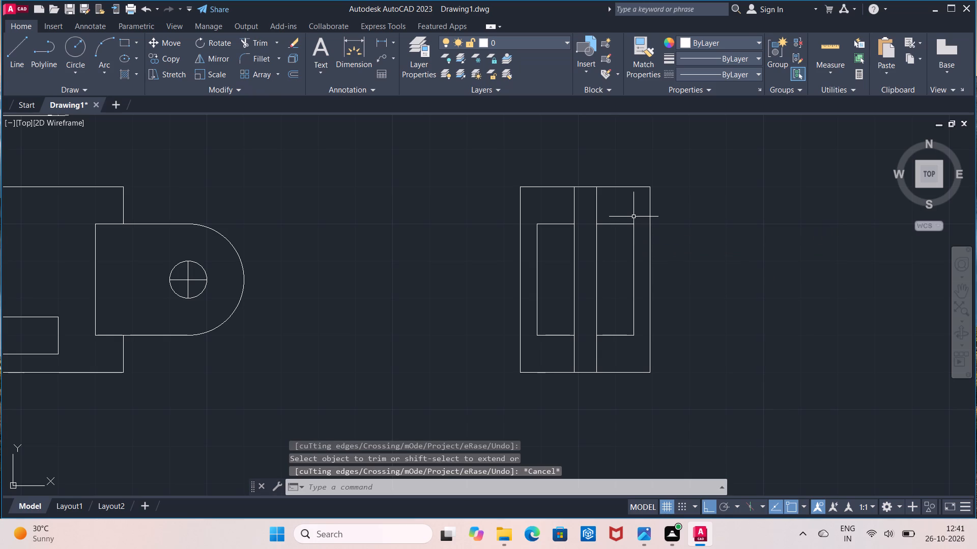
Join all the objects of the three views into polylines.
{"action": "scroll", "coordinate": [634, 217], "scroll_direction": "down", "scroll_amount": 1}
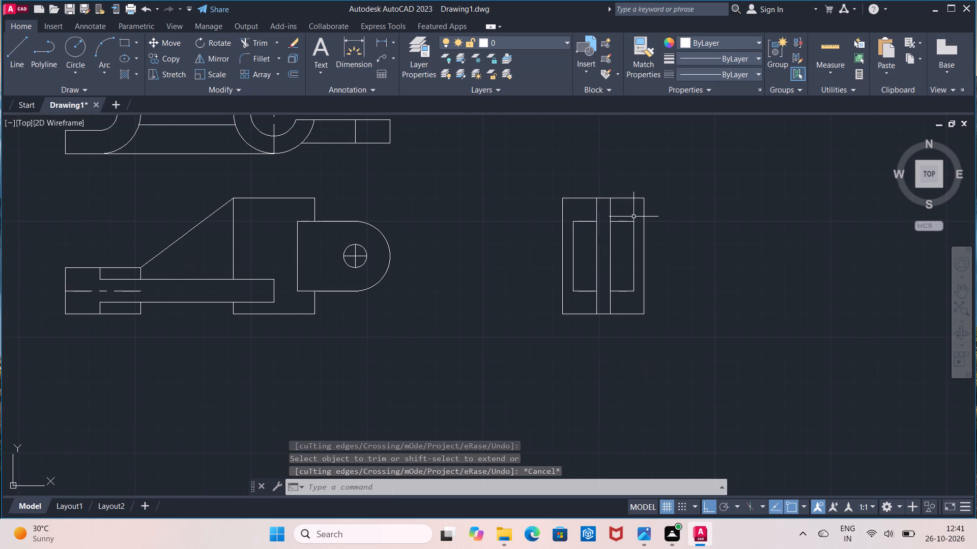
{"action": "scroll", "coordinate": [634, 217], "scroll_direction": "down", "scroll_amount": 1}
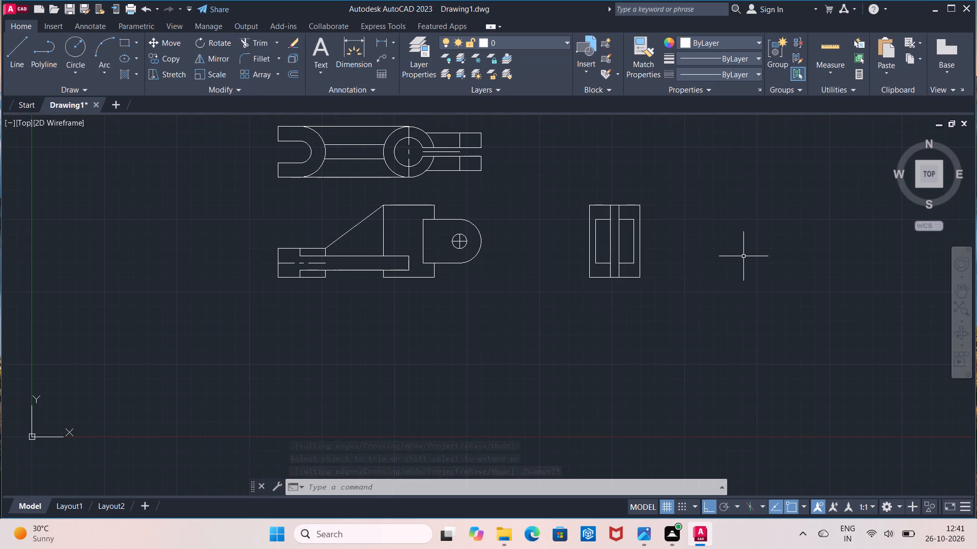
{"action": "scroll", "coordinate": [743, 256], "scroll_direction": "down", "scroll_amount": 1}
{"action": "middle_click_drag", "start_coordinate": [743, 256], "coordinate": [721, 294]}
{"action": "left_click_drag", "start_coordinate": [335, 139], "coordinate": [492, 207]}
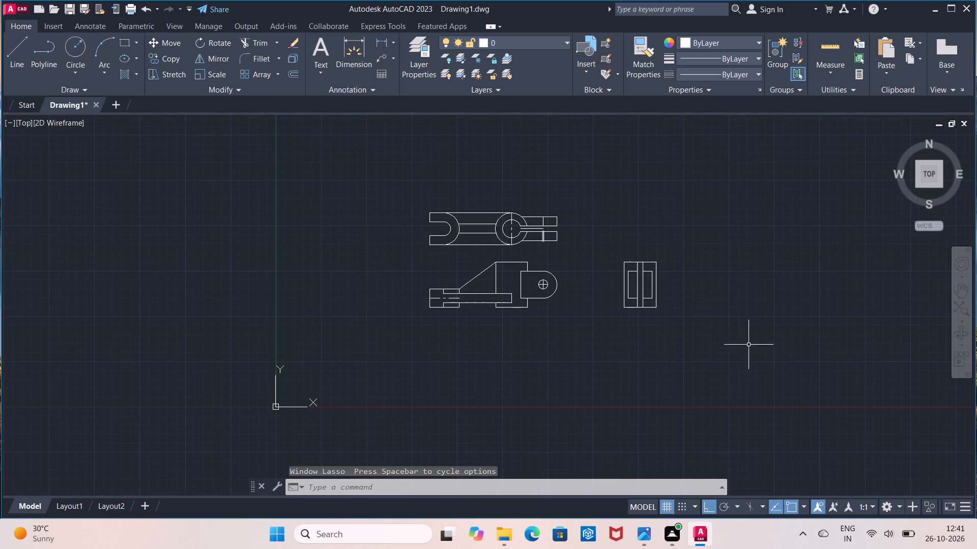
{"action": "left_click", "coordinate": [383, 143]}
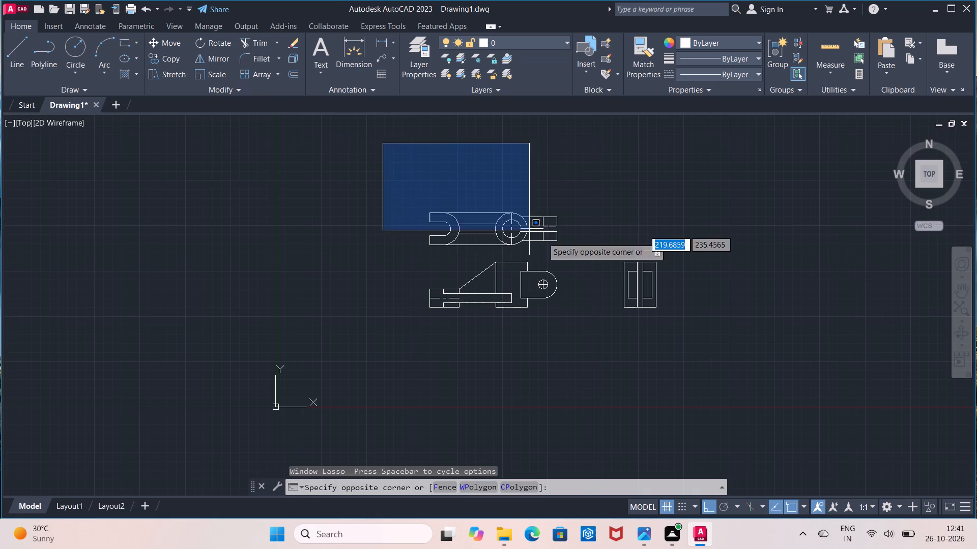
{"action": "left_click", "coordinate": [705, 351]}
{"action": "type", "text": "joi"}
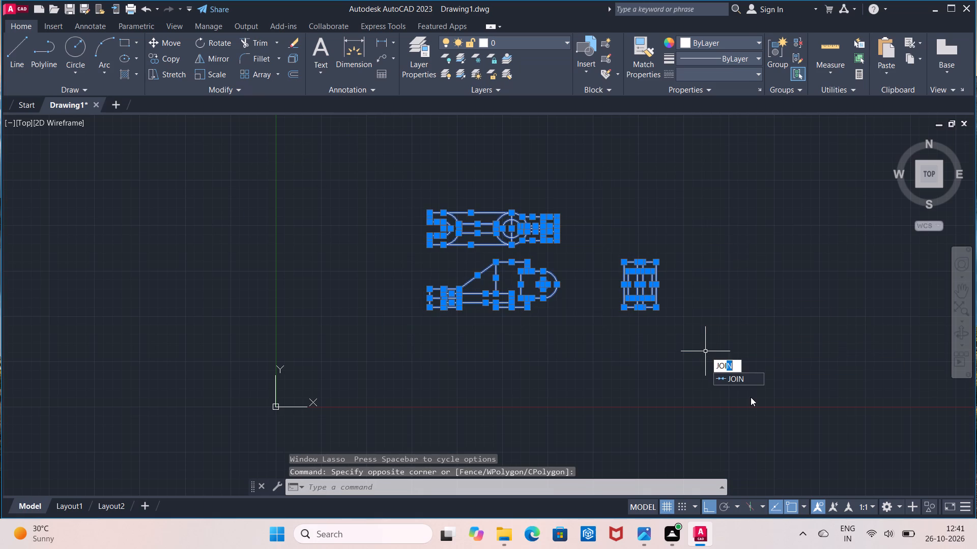
{"action": "left_click", "coordinate": [751, 382]}
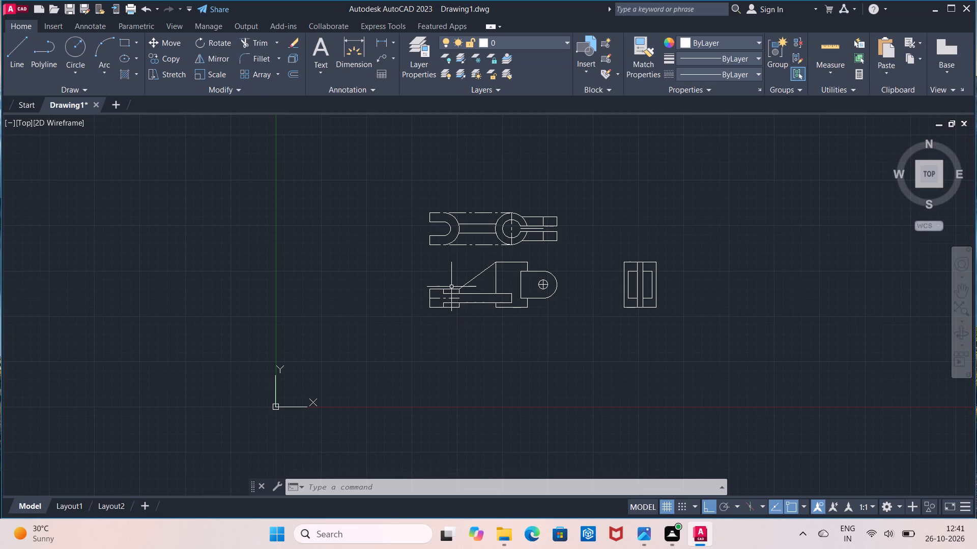
Change the linetype of the top view's joined fork and hub outline to ByLayer.
{"action": "scroll", "coordinate": [451, 287], "scroll_direction": "up", "scroll_amount": 1}
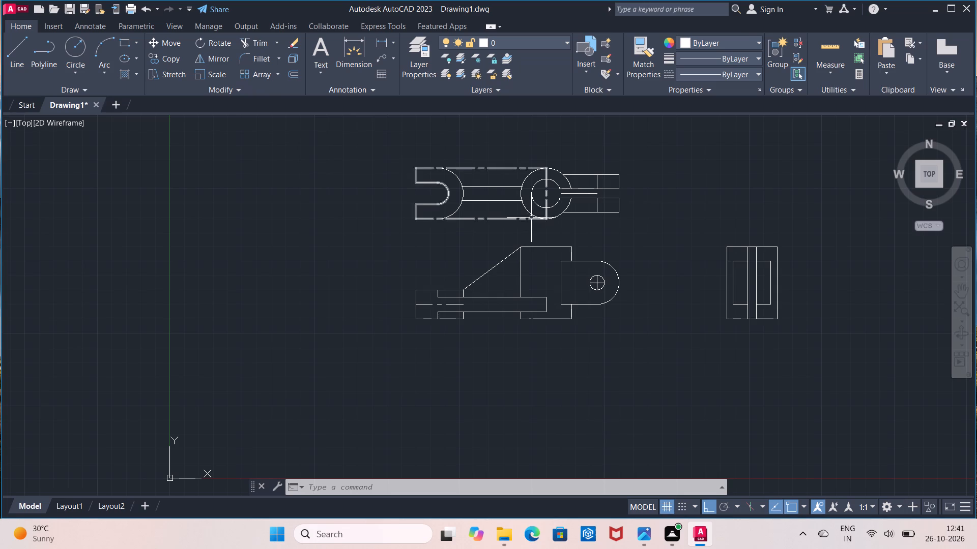
{"action": "left_click", "coordinate": [514, 218]}
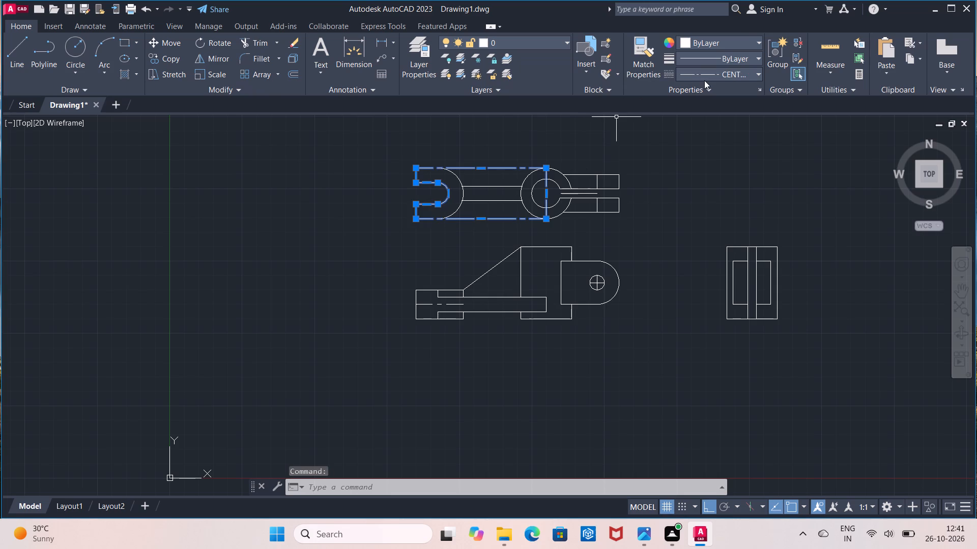
{"action": "left_click", "coordinate": [707, 75]}
{"action": "left_click", "coordinate": [710, 87]}
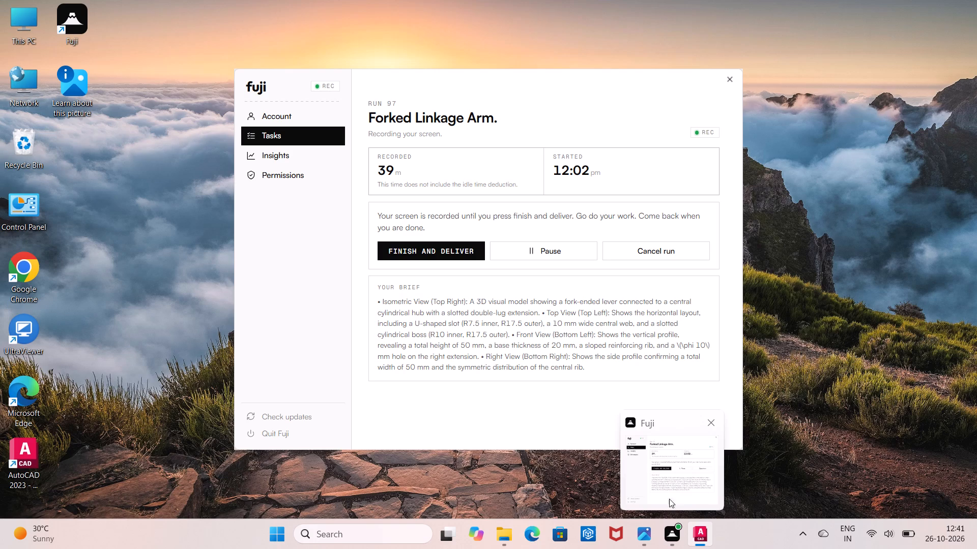
{"action": "key", "text": "Escape"}
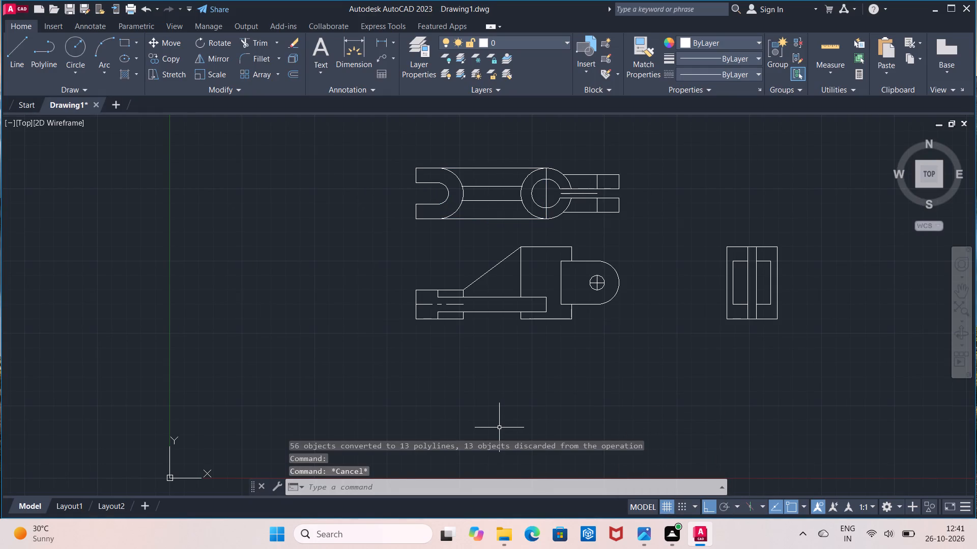
Add a vertical linear dimension for the side view's overall height, placed beside its edge facing the front view.
{"action": "middle_click_drag", "start_coordinate": [499, 375], "coordinate": [466, 385]}
{"action": "middle_click_drag", "start_coordinate": [462, 386], "coordinate": [415, 389]}
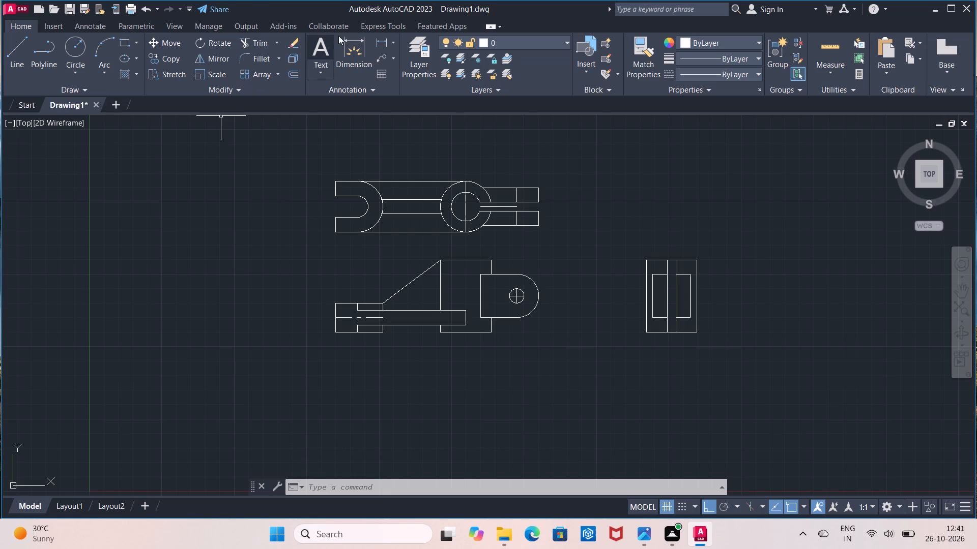
{"action": "left_click", "coordinate": [379, 37]}
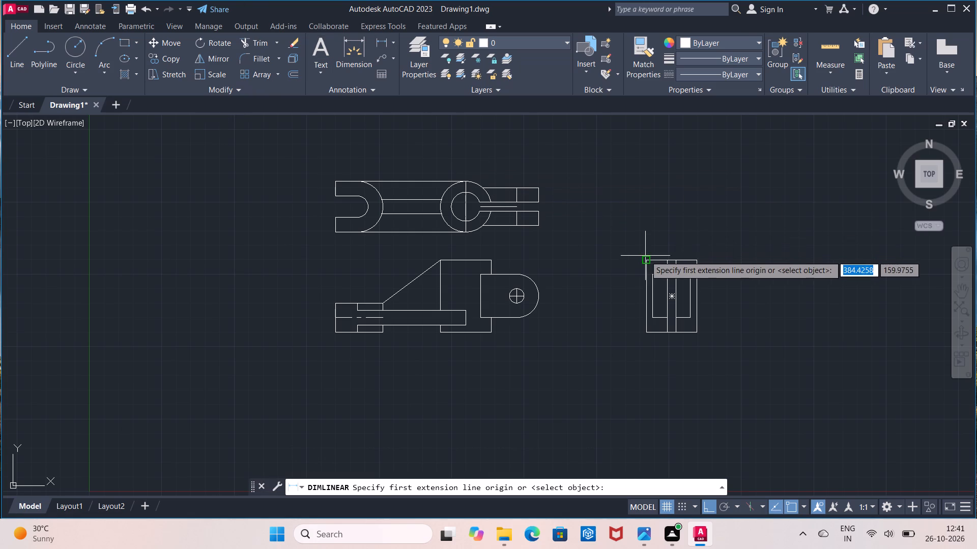
{"action": "left_click", "coordinate": [647, 257]}
{"action": "left_click", "coordinate": [646, 331]}
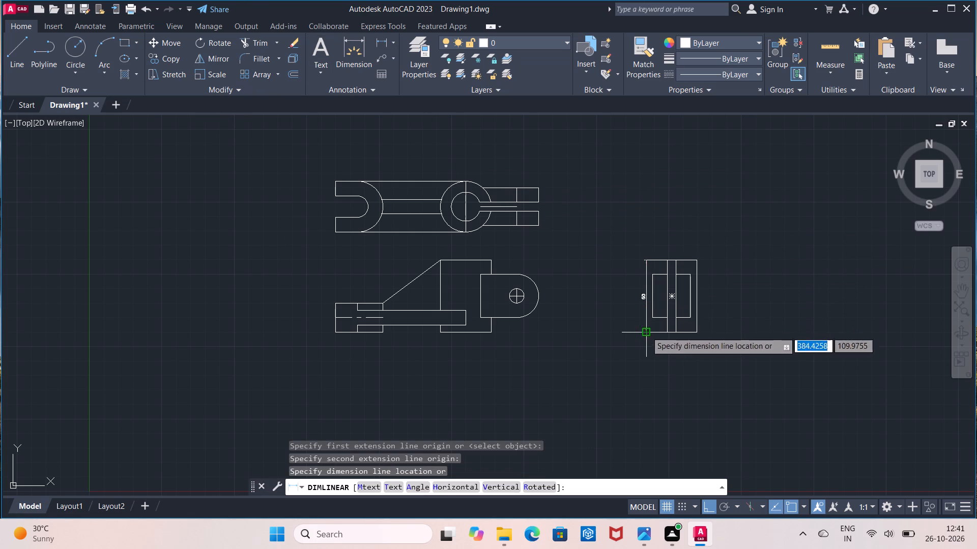
{"action": "left_click", "coordinate": [620, 336]}
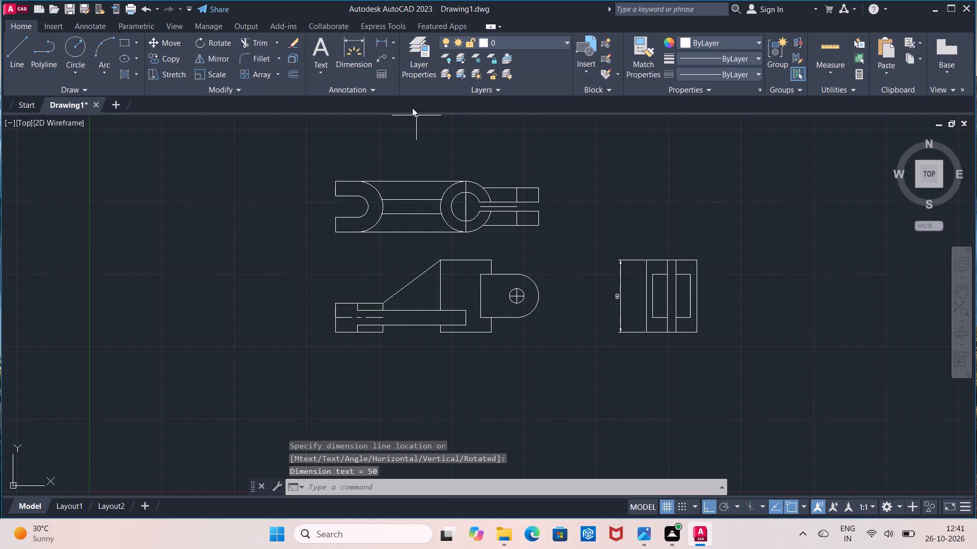
Add a vertical linear dimension for the rounded lug's height in the front view, placed beyond its rounded end.
{"action": "left_click", "coordinate": [382, 45]}
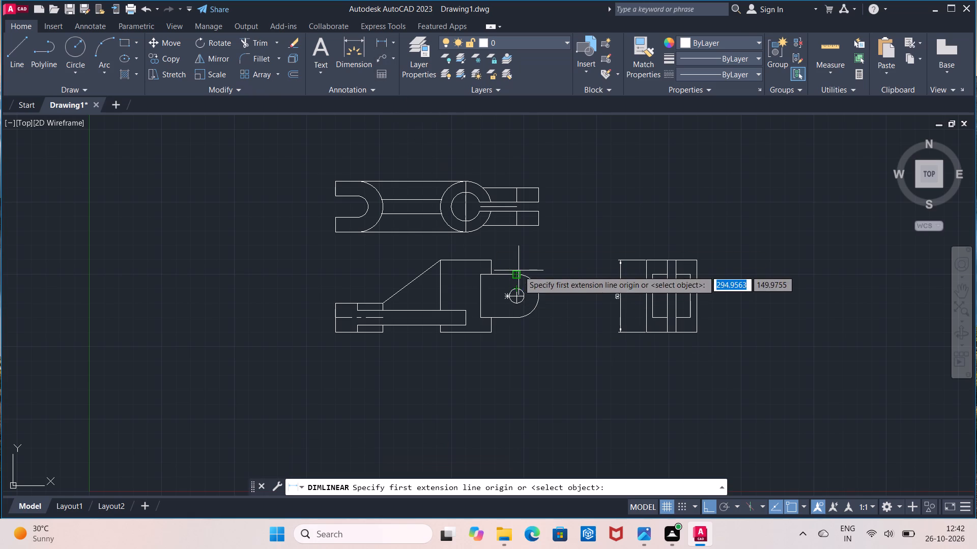
{"action": "left_click", "coordinate": [519, 270]}
{"action": "left_click", "coordinate": [518, 317]}
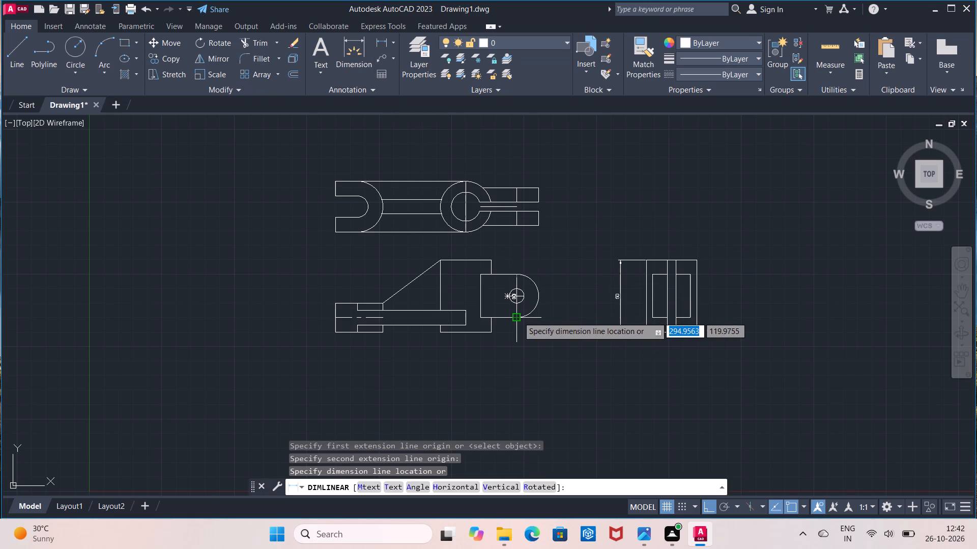
{"action": "left_click", "coordinate": [557, 320]}
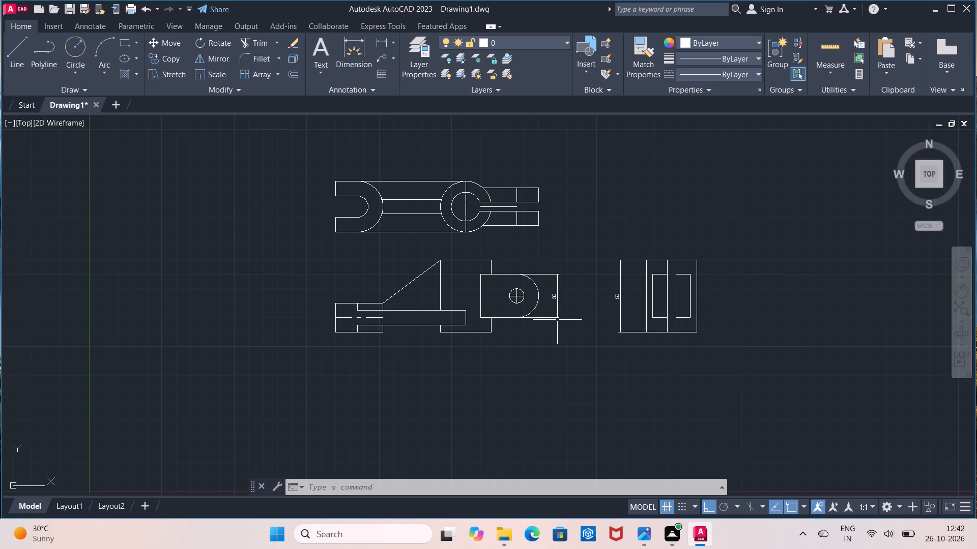
Add a vertical linear dimension from the hub's top edge to the lug's top edge in the front view.
{"action": "scroll", "coordinate": [557, 320], "scroll_direction": "up", "scroll_amount": 1}
{"action": "left_click", "coordinate": [377, 44]}
{"action": "left_click", "coordinate": [454, 223]}
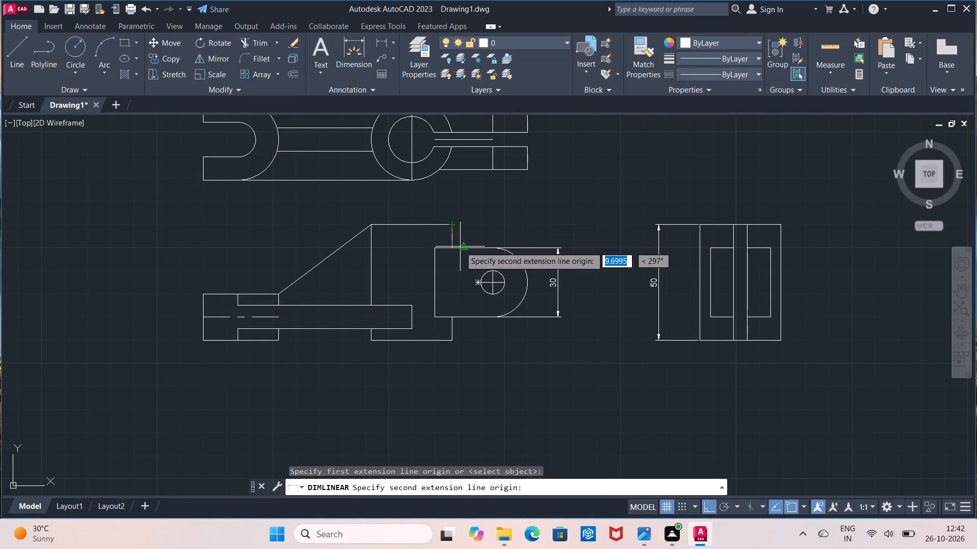
{"action": "left_click", "coordinate": [455, 248]}
{"action": "left_click", "coordinate": [540, 229]}
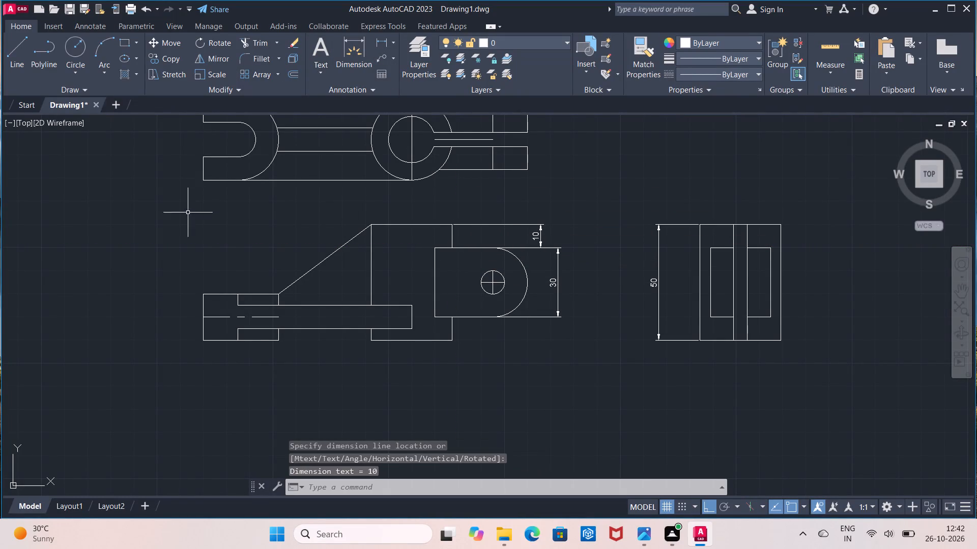
Add a diameter dimension to the lug hole in the front view, with its text below the lug.
{"action": "left_click", "coordinate": [394, 42]}
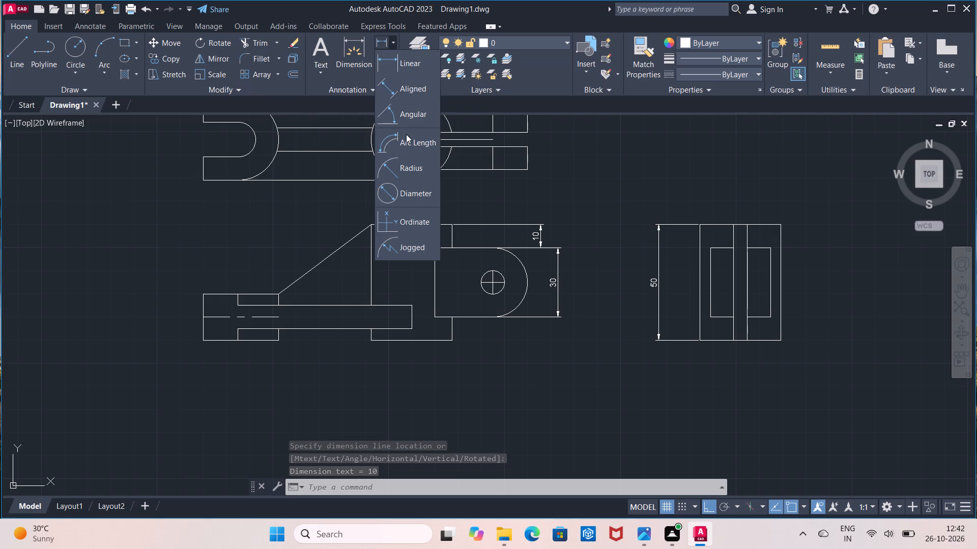
{"action": "left_click", "coordinate": [412, 191]}
{"action": "left_click", "coordinate": [489, 293]}
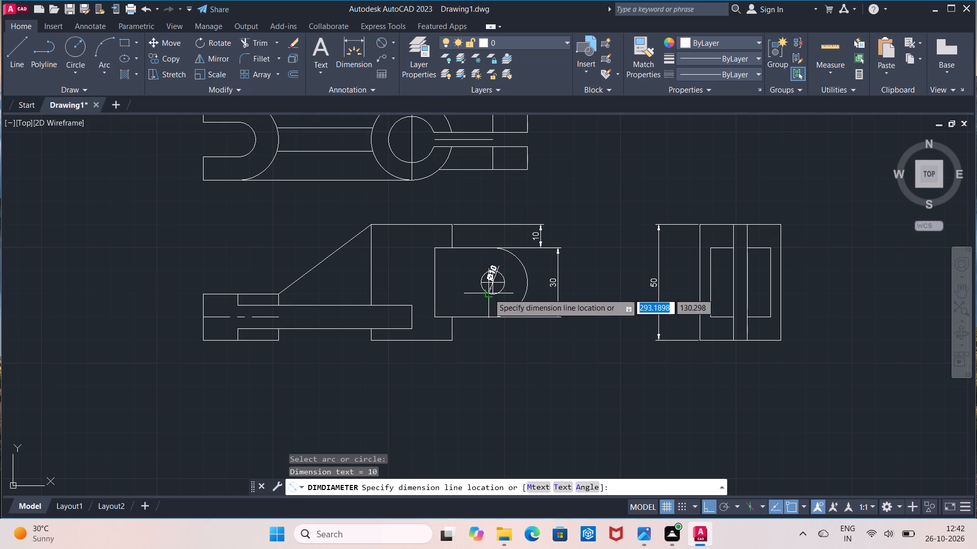
{"action": "left_click", "coordinate": [501, 357]}
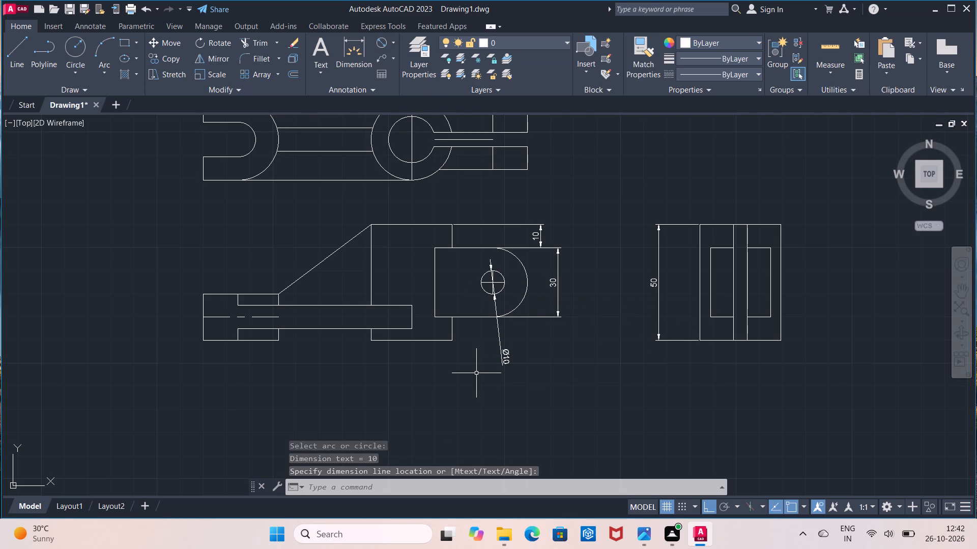
Add a vertical linear dimension from the hub's top edge to the horizontal web's top edge in the front view.
{"action": "left_click", "coordinate": [394, 45]}
{"action": "left_click", "coordinate": [394, 65]}
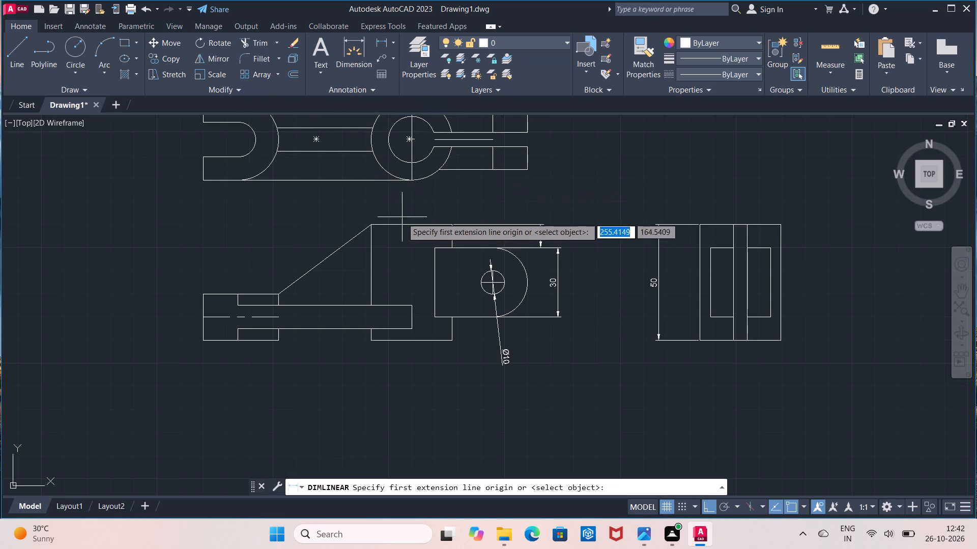
{"action": "left_click_drag", "start_coordinate": [414, 226], "coordinate": [411, 241]}
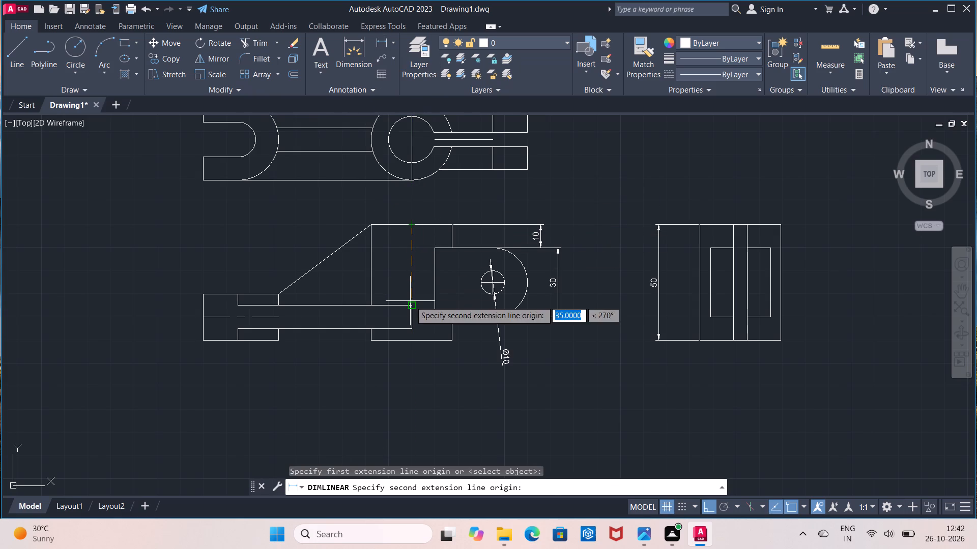
{"action": "left_click", "coordinate": [410, 301]}
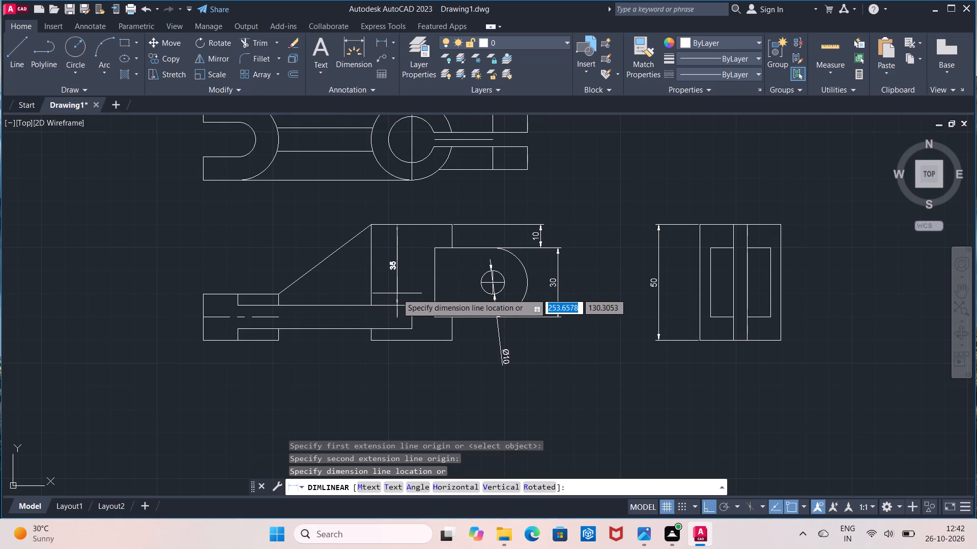
{"action": "left_click", "coordinate": [397, 293]}
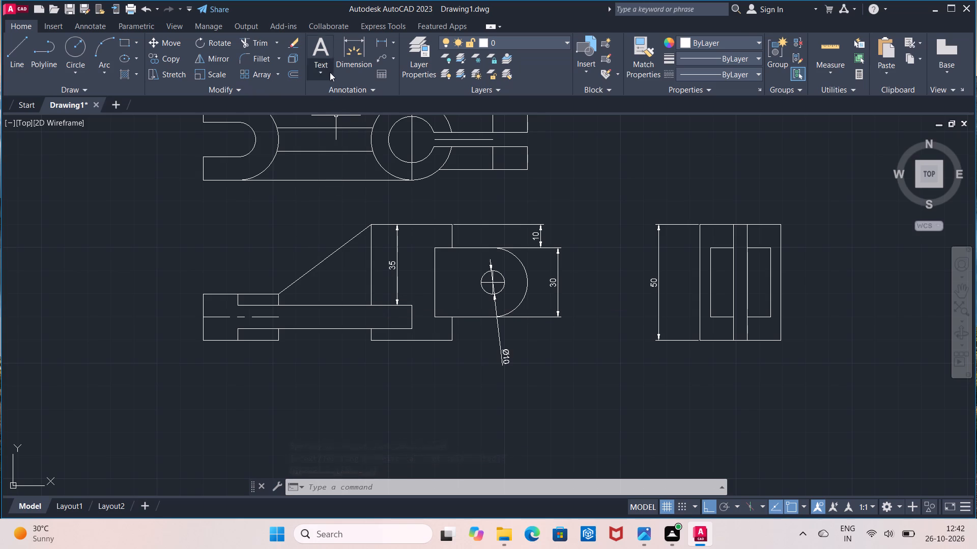
Add a vertical linear dimension for the horizontal web's thickness in the front view, between the fork end and the hub.
{"action": "left_click", "coordinate": [377, 46]}
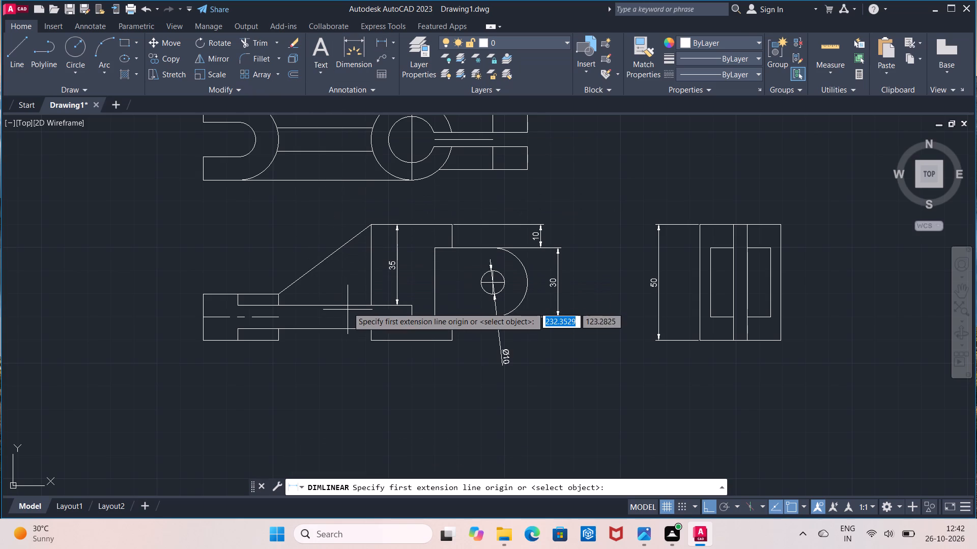
{"action": "left_click", "coordinate": [348, 304]}
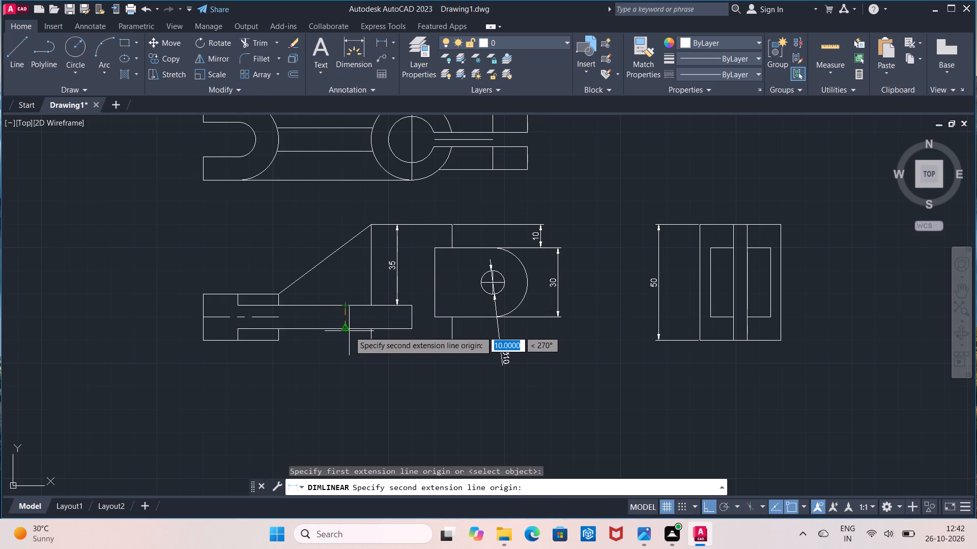
{"action": "left_click", "coordinate": [349, 331]}
{"action": "left_click", "coordinate": [343, 335]}
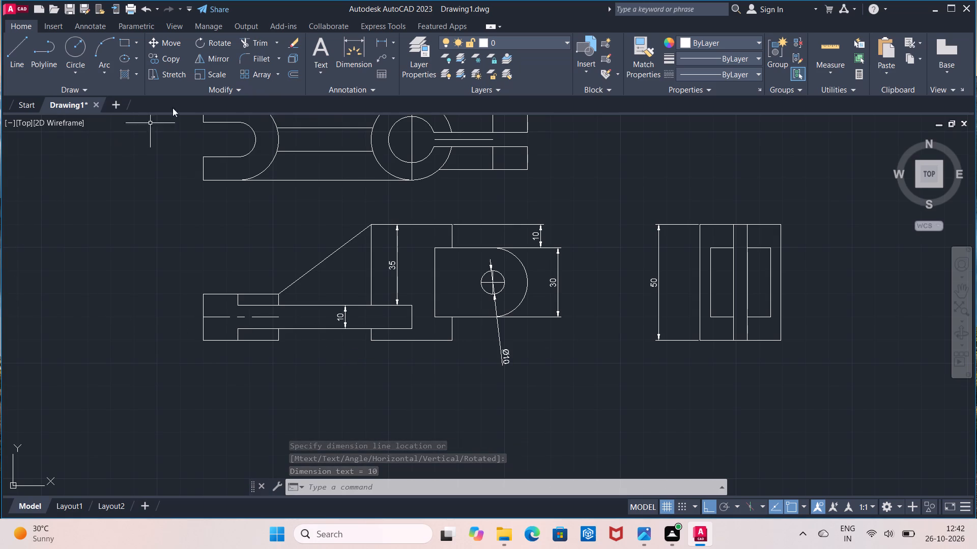
Add a vertical linear dimension for the fork end's full height in the front view, placed outside its free end.
{"action": "left_click", "coordinate": [378, 42]}
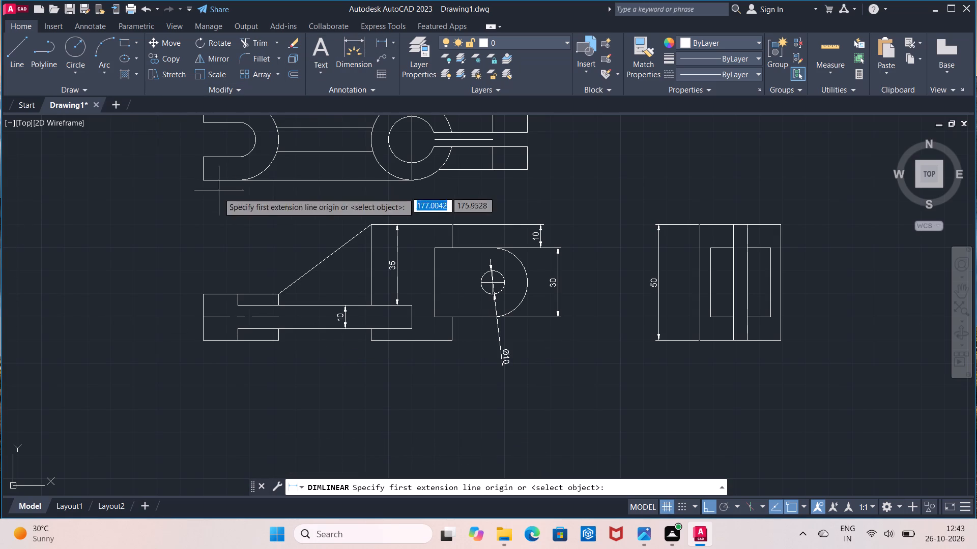
{"action": "left_click", "coordinate": [205, 295]}
{"action": "left_click", "coordinate": [203, 342]}
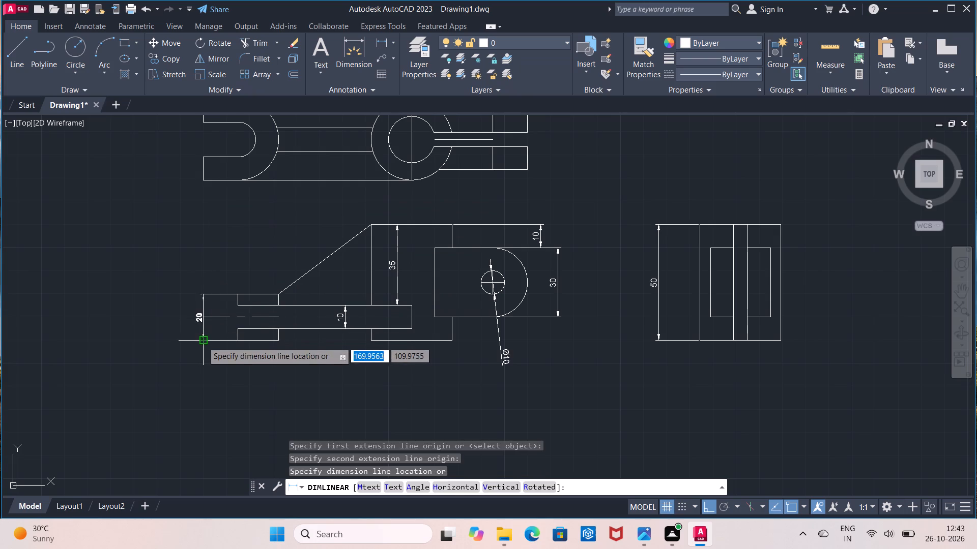
{"action": "left_click", "coordinate": [187, 344]}
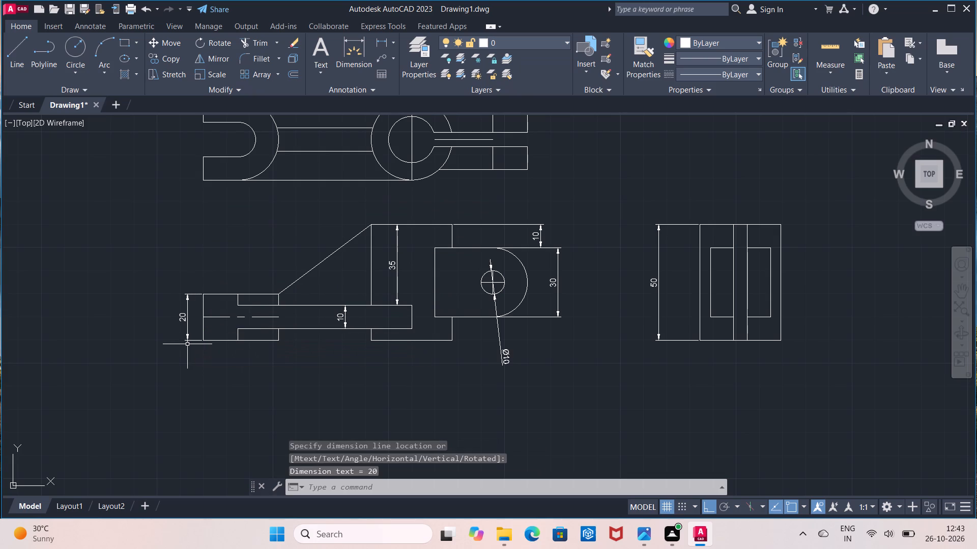
Add a vertical linear dimension from the web's bottom edge to the fork end's bottom edge in the front view.
{"action": "left_click_drag", "start_coordinate": [384, 49], "coordinate": [379, 57]}
{"action": "left_click", "coordinate": [377, 45]}
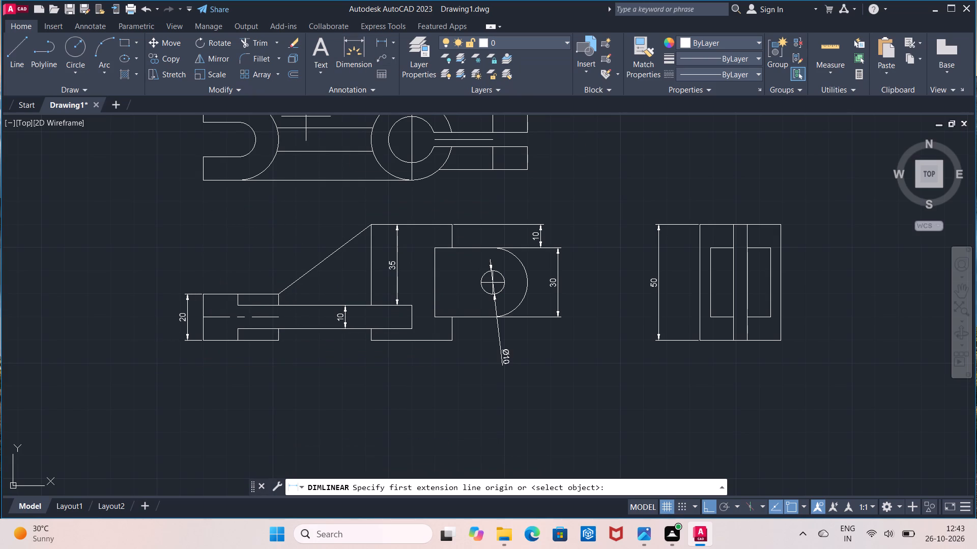
{"action": "left_click", "coordinate": [282, 330]}
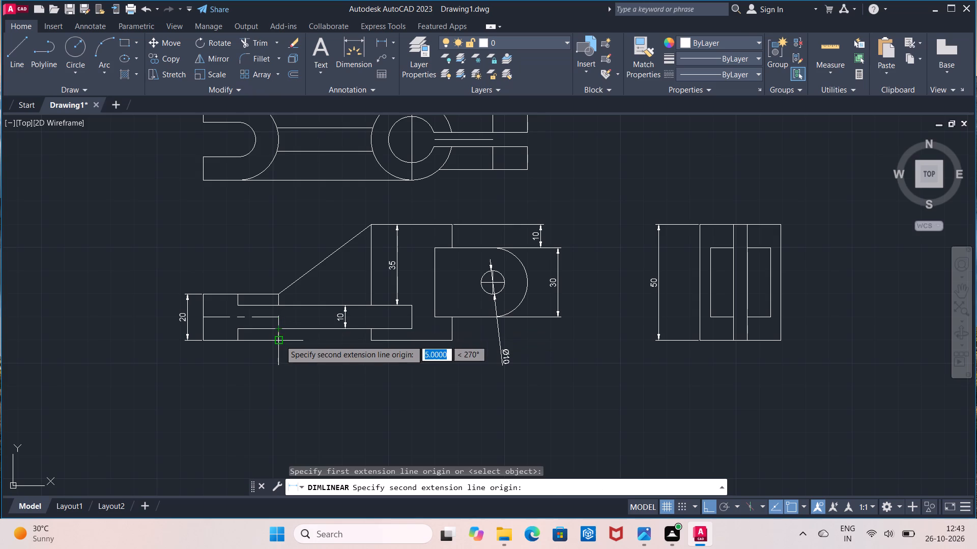
{"action": "left_click", "coordinate": [280, 340]}
{"action": "left_click", "coordinate": [305, 338]}
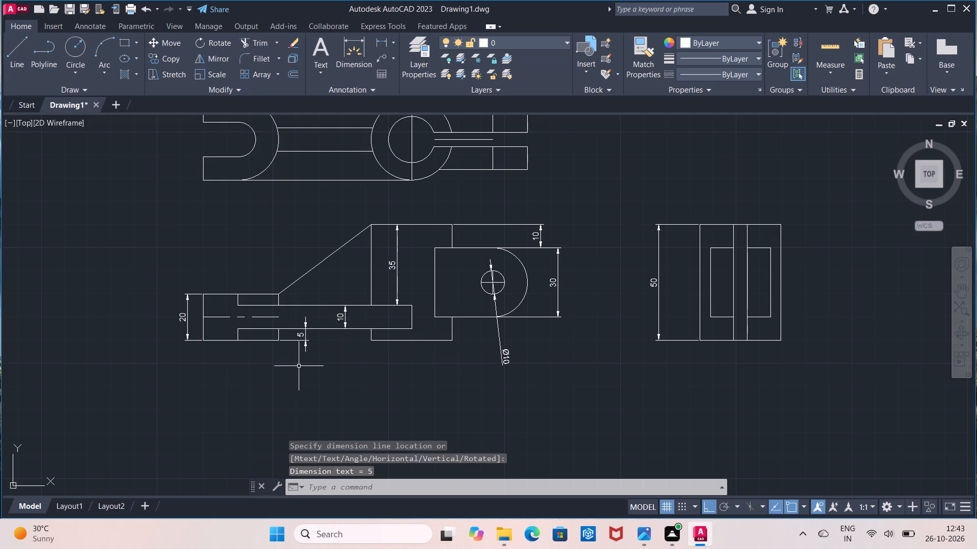
Add a vertical linear dimension for the upper fork prong's width in the top view, placed outside the open end.
{"action": "middle_click_drag", "start_coordinate": [298, 271], "coordinate": [304, 332]}
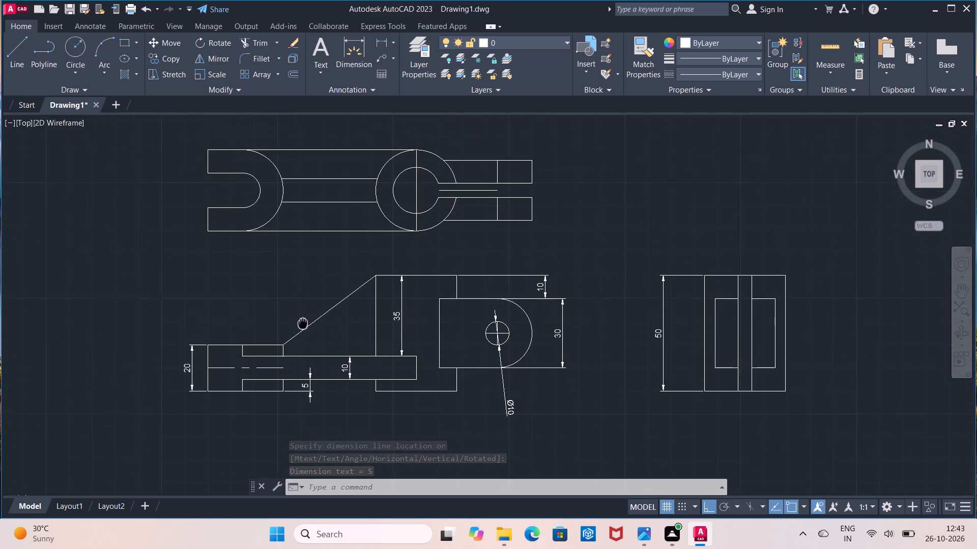
{"action": "middle_click_drag", "start_coordinate": [304, 332], "coordinate": [306, 339]}
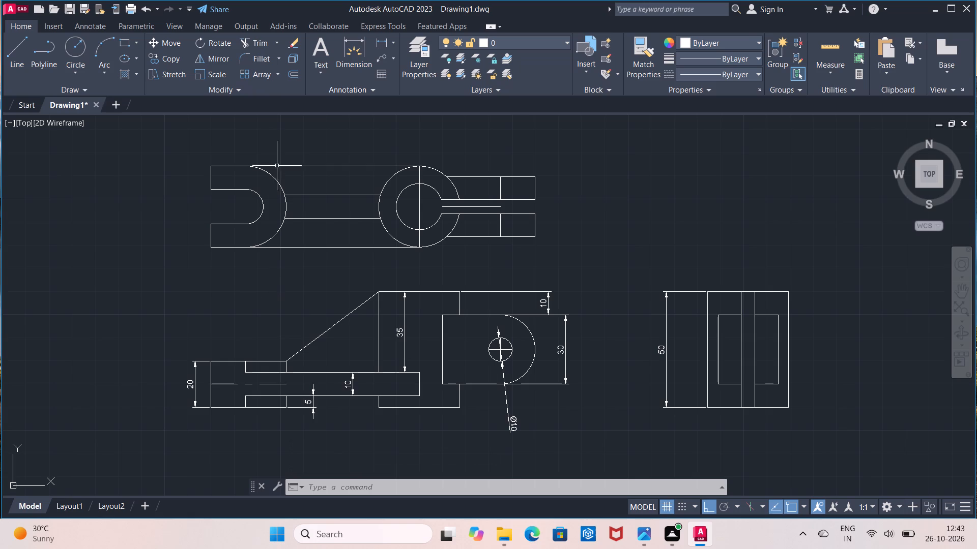
{"action": "left_click", "coordinate": [383, 46]}
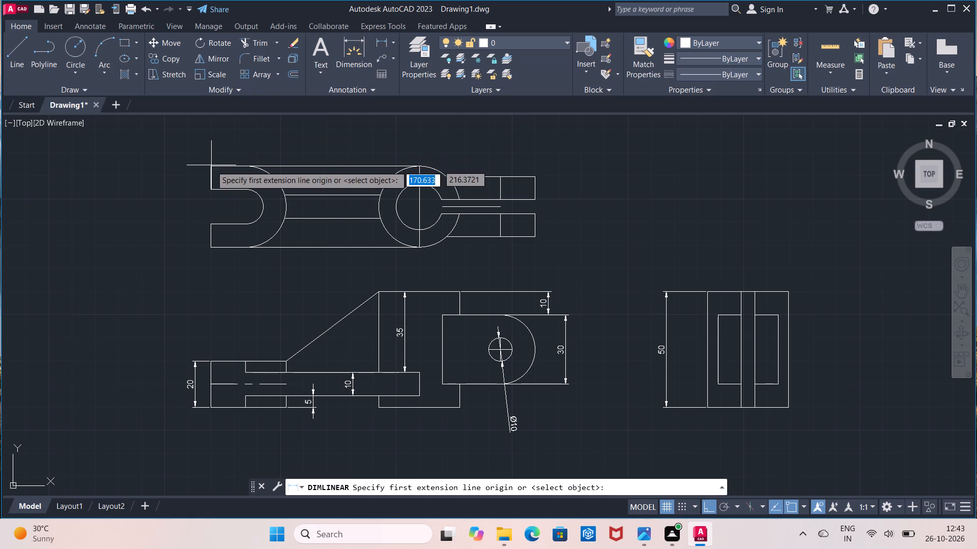
{"action": "left_click", "coordinate": [210, 167]}
{"action": "left_click", "coordinate": [208, 188]}
{"action": "left_click", "coordinate": [186, 198]}
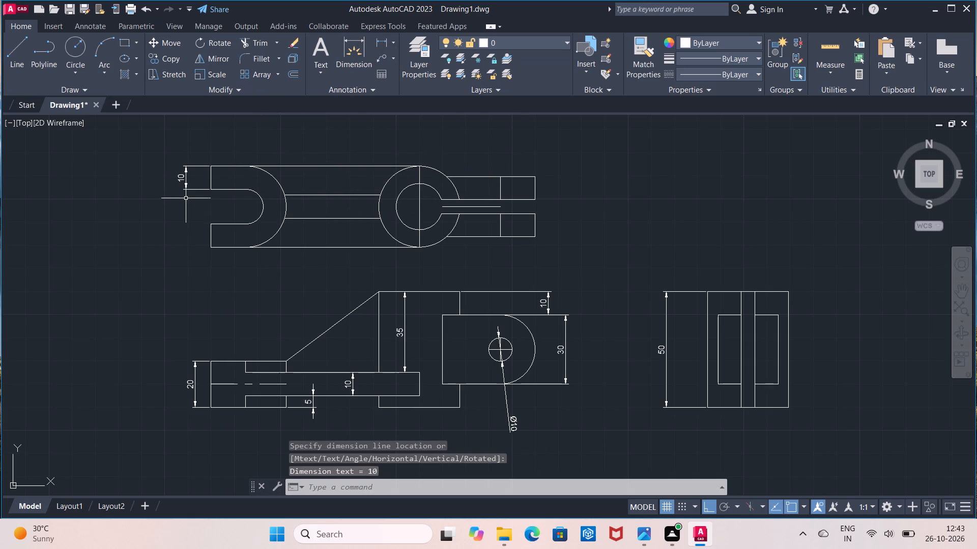
Add a vertical linear dimension for the fork slot's width in the top view, placed outside the open end.
{"action": "left_click", "coordinate": [385, 46]}
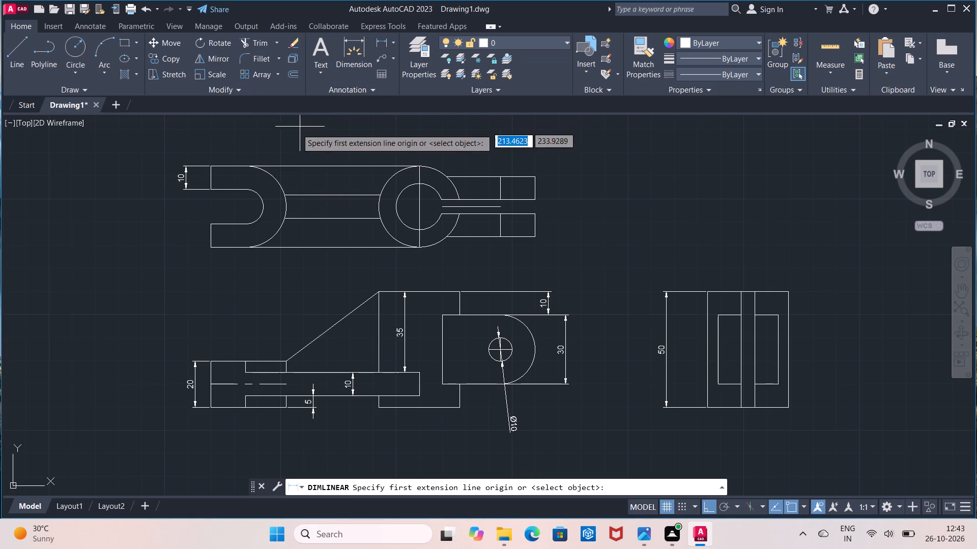
{"action": "left_click", "coordinate": [212, 189]}
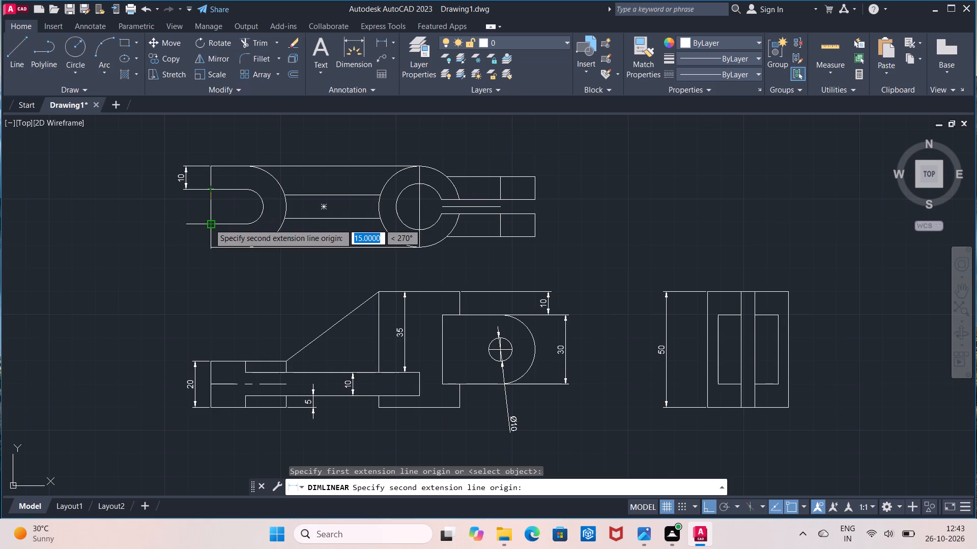
{"action": "left_click", "coordinate": [209, 224]}
{"action": "left_click", "coordinate": [198, 227]}
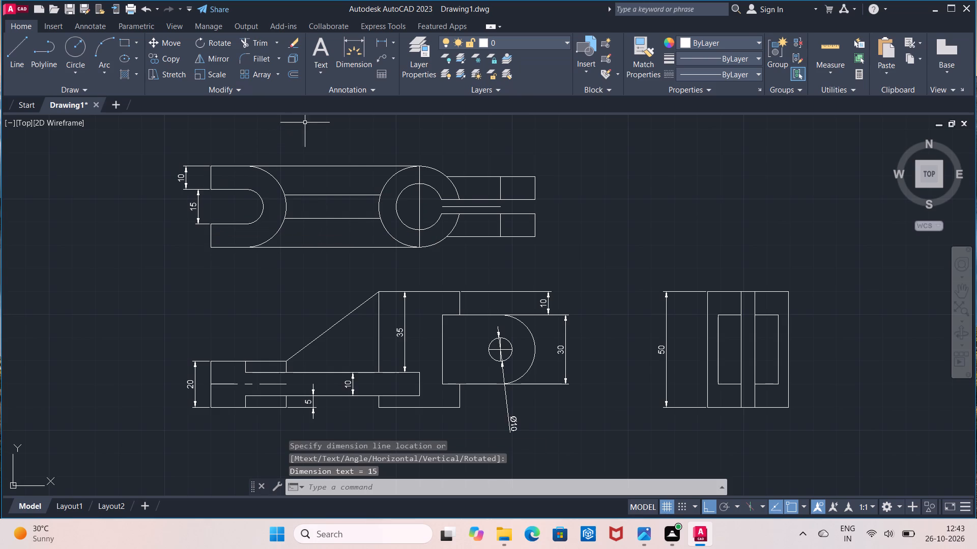
Add a vertical linear dimension for the lower fork prong's width in the top view, placed outside the open end.
{"action": "left_click", "coordinate": [383, 47]}
{"action": "left_click", "coordinate": [207, 225]}
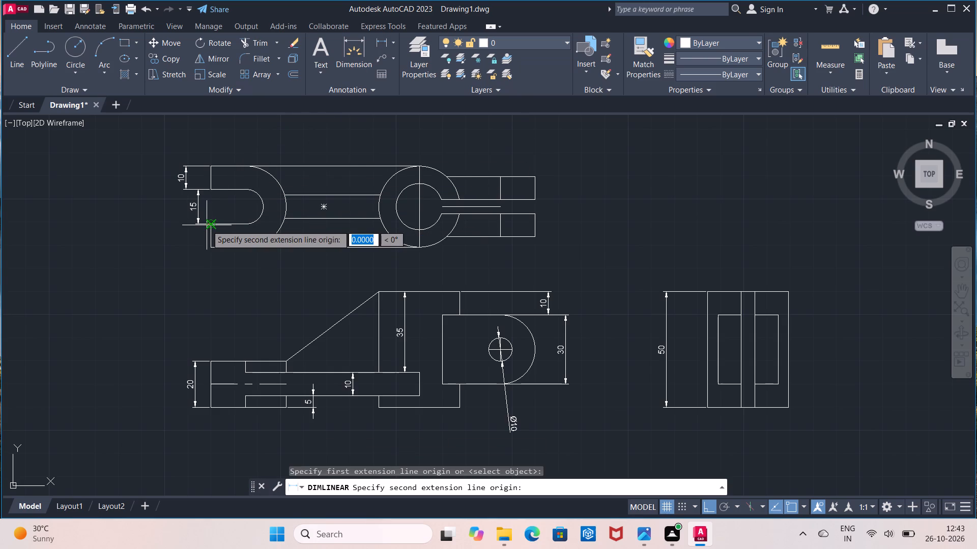
{"action": "left_click", "coordinate": [210, 243]}
{"action": "left_click", "coordinate": [175, 244]}
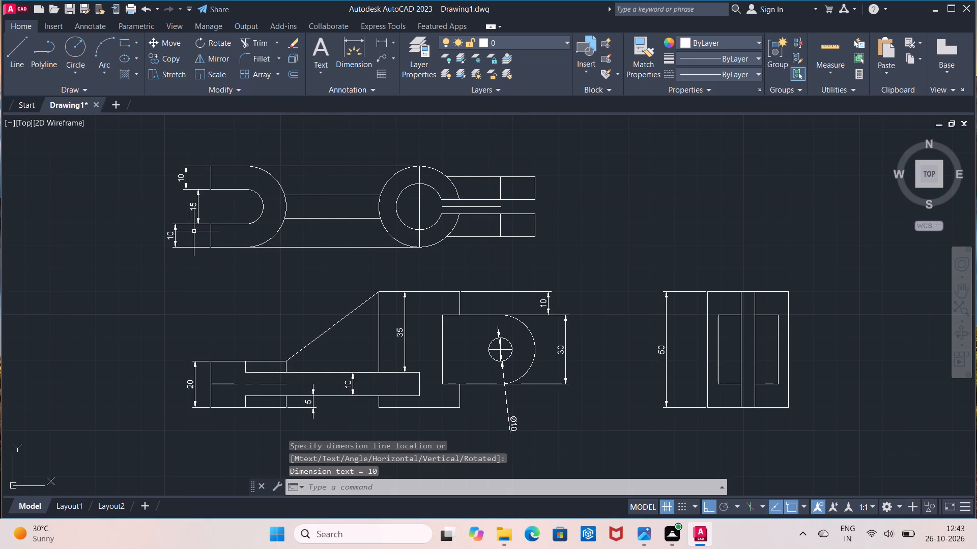
Add a horizontal linear dimension above the top view from the fork's open end to the start of its outer arc.
{"action": "left_click", "coordinate": [385, 47]}
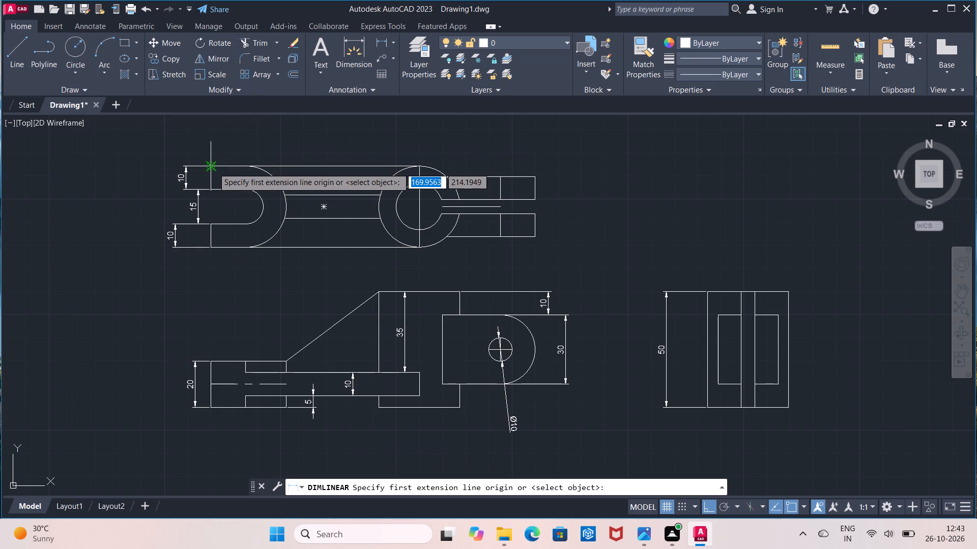
{"action": "left_click", "coordinate": [213, 168]}
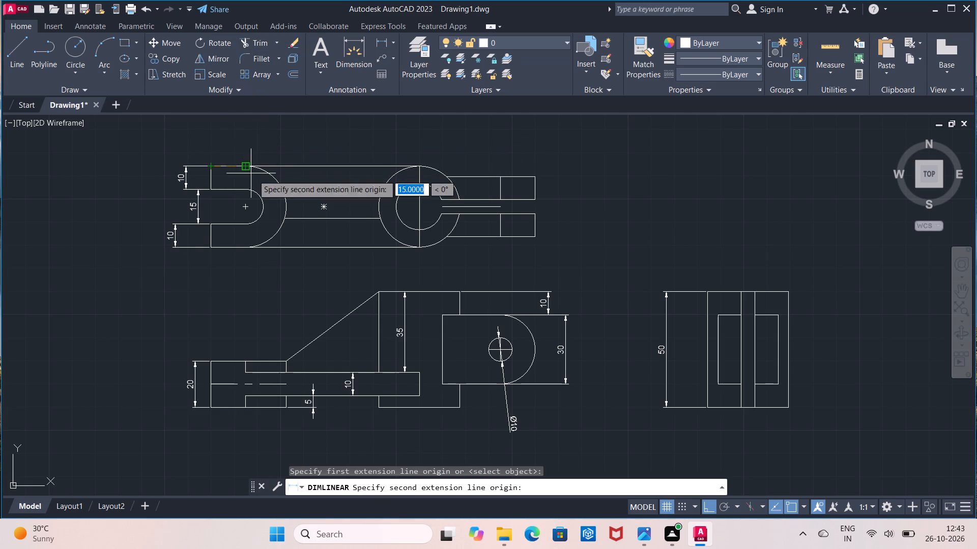
{"action": "left_click", "coordinate": [248, 166]}
{"action": "left_click", "coordinate": [249, 149]}
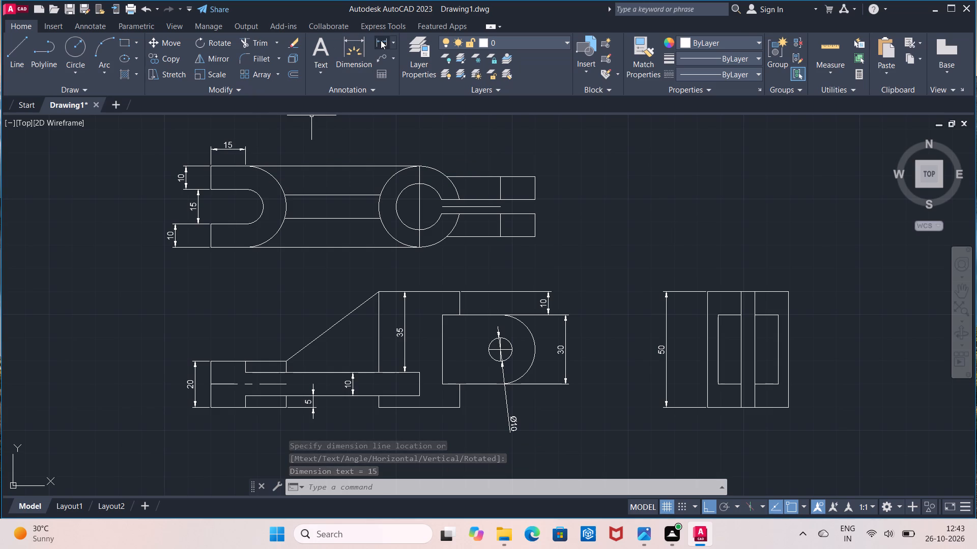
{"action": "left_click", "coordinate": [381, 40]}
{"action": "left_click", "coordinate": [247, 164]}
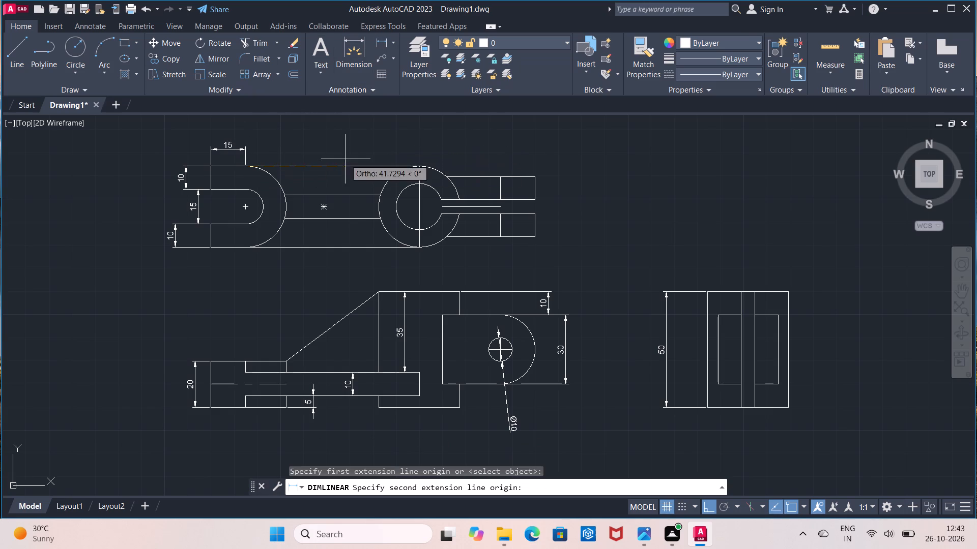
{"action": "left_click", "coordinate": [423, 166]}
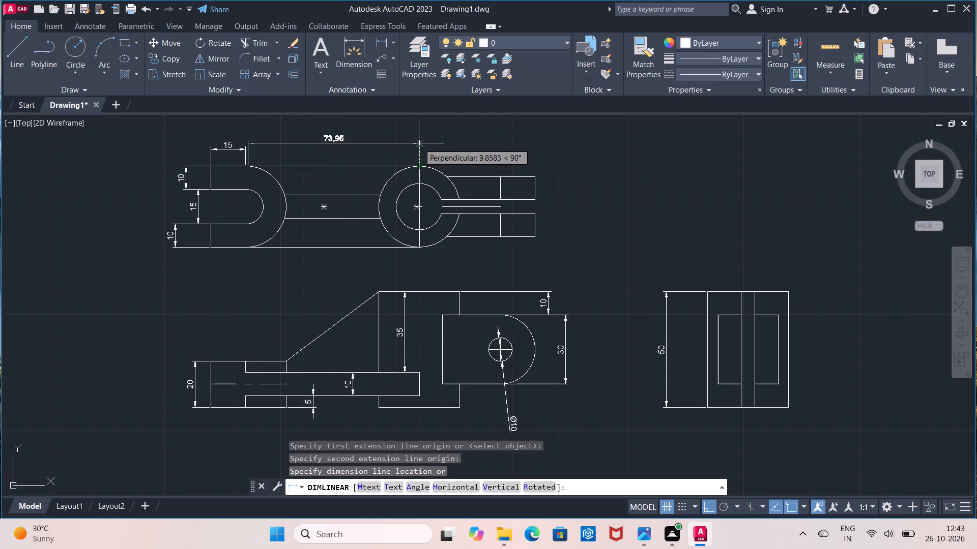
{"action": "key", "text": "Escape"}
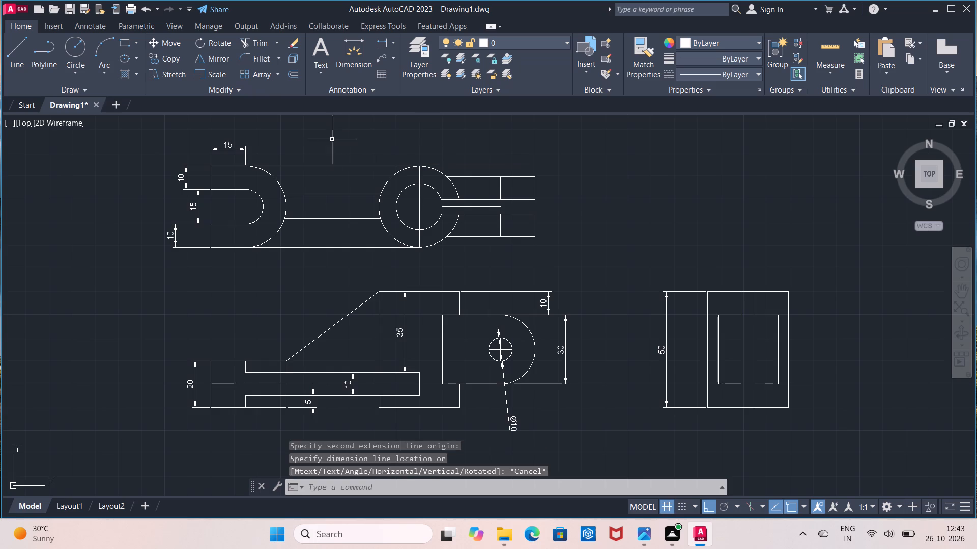
Add a horizontal linear dimension above the top view from the fork arc's start to the hub centre, aligned with the neighbouring dimension.
{"action": "left_click", "coordinate": [376, 39]}
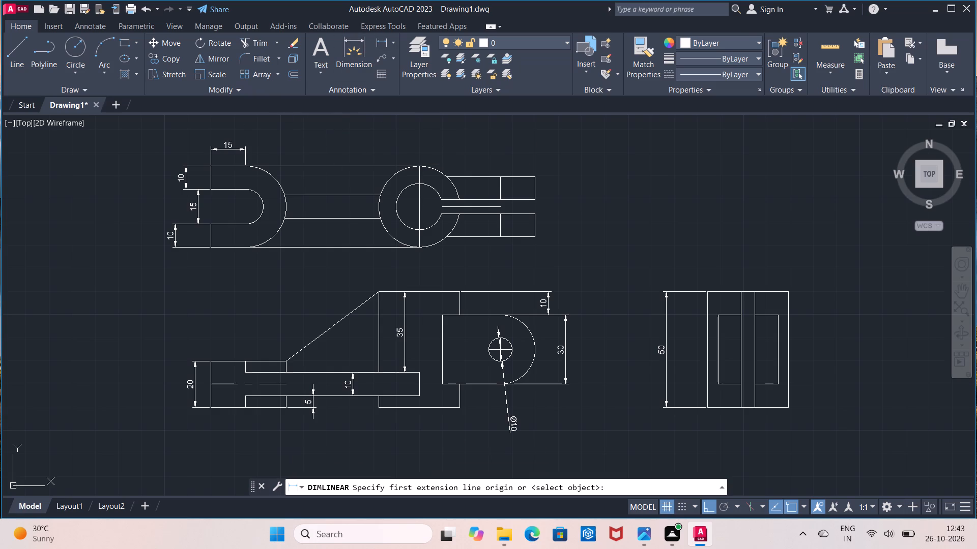
{"action": "left_click", "coordinate": [249, 159]}
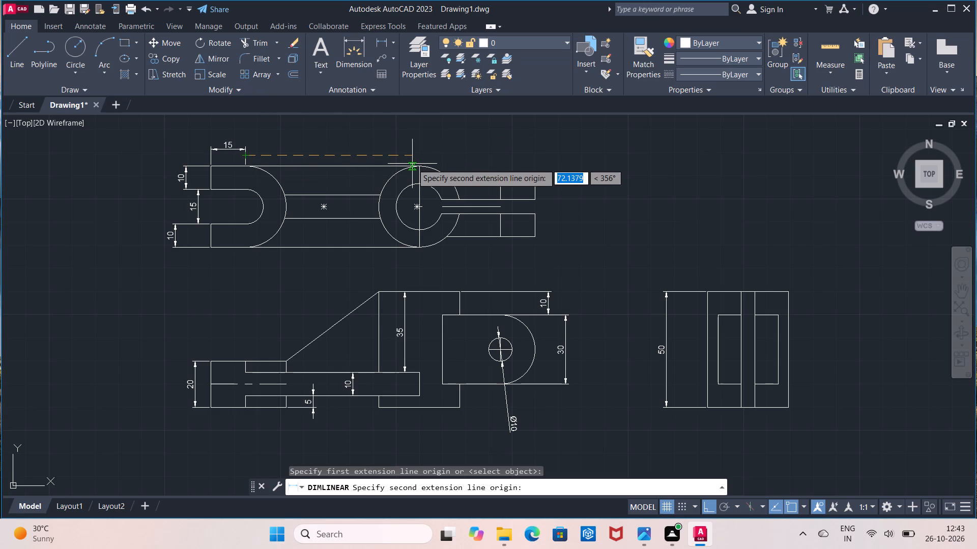
{"action": "left_click", "coordinate": [416, 163]}
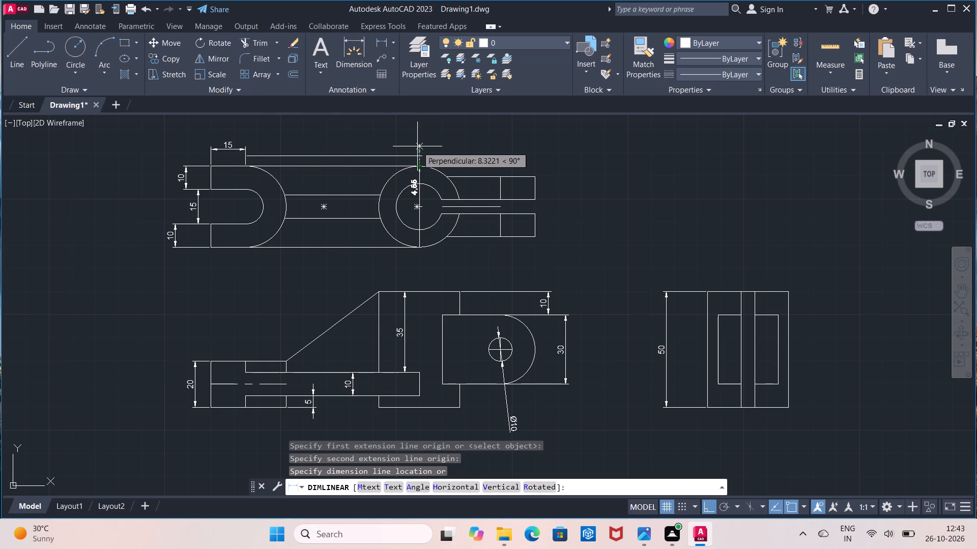
{"action": "left_click", "coordinate": [405, 149]}
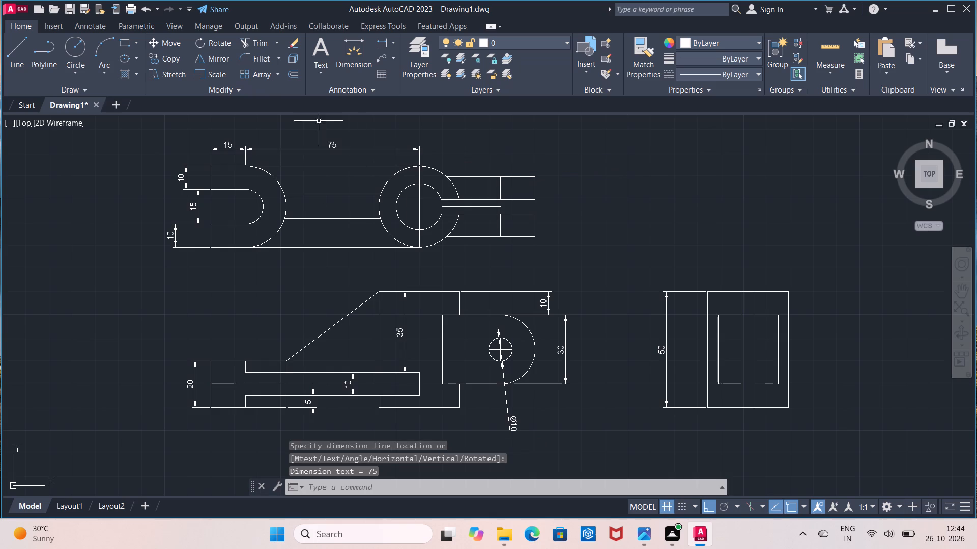
Add a vertical linear dimension for the width of the central rib between the fork and hub in the top view.
{"action": "left_click", "coordinate": [379, 43]}
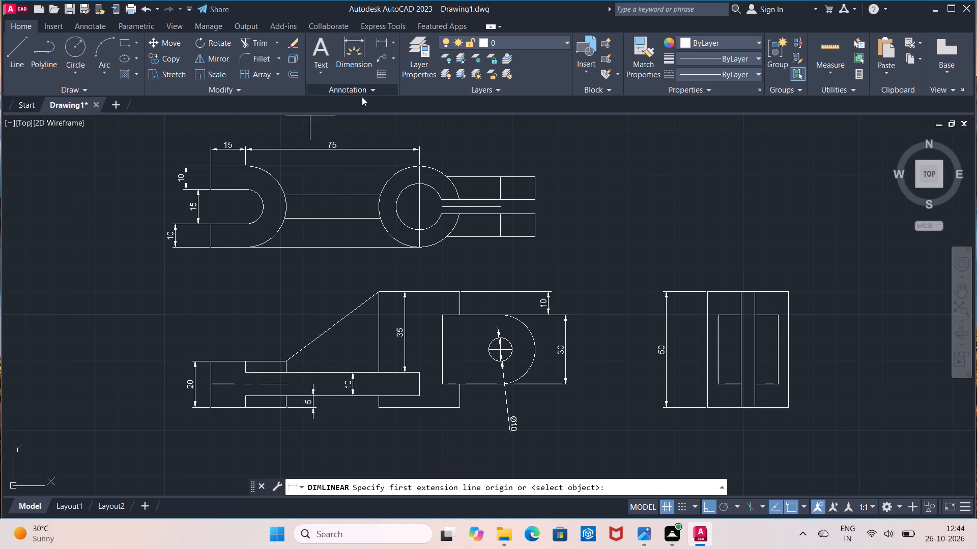
{"action": "left_click", "coordinate": [335, 196]}
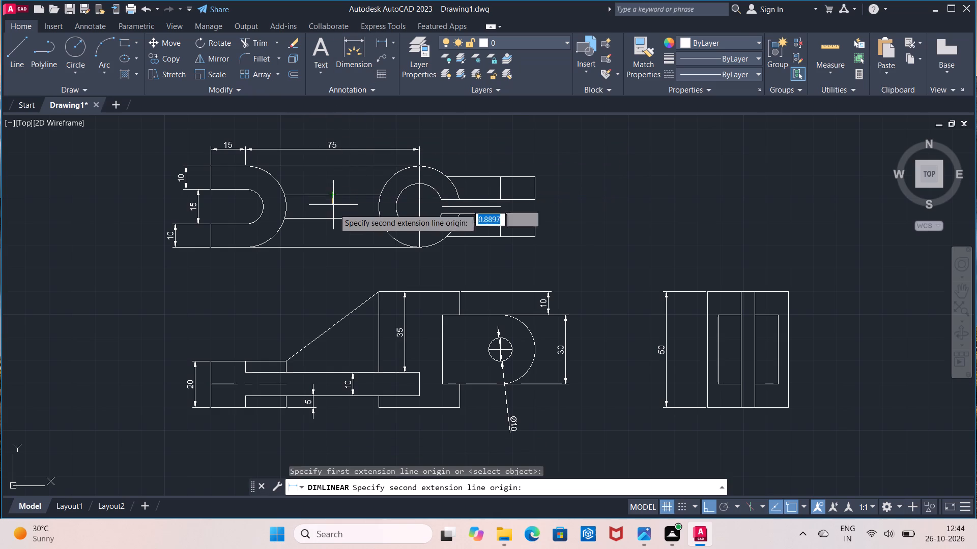
{"action": "left_click", "coordinate": [333, 221]}
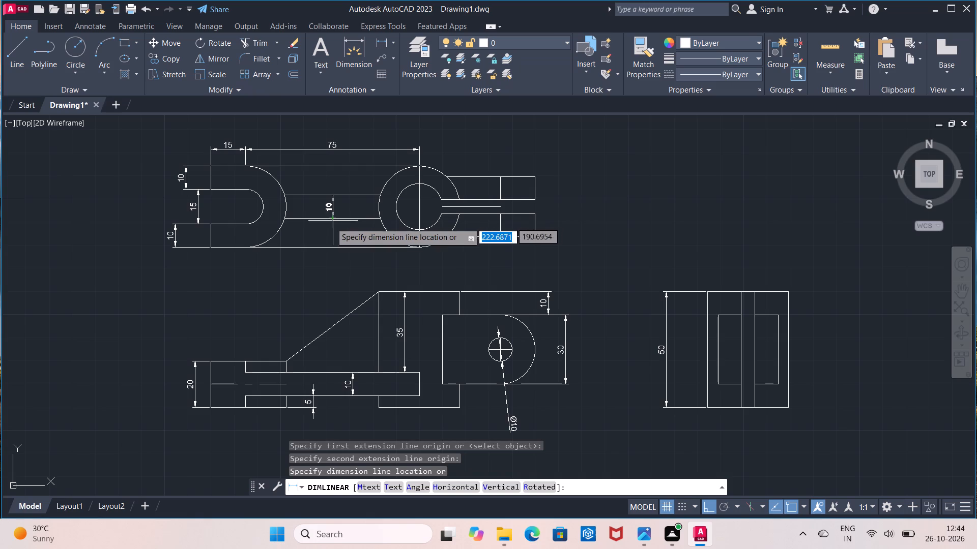
{"action": "left_click", "coordinate": [328, 224]}
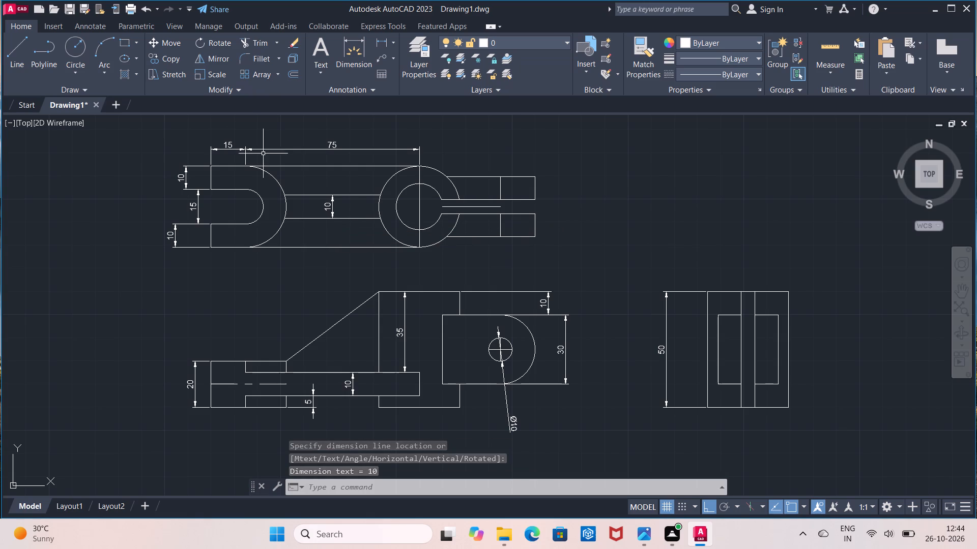
Add a radius dimension to the fork's outer arc in the top view, placed just below the outline.
{"action": "left_click", "coordinate": [393, 48]}
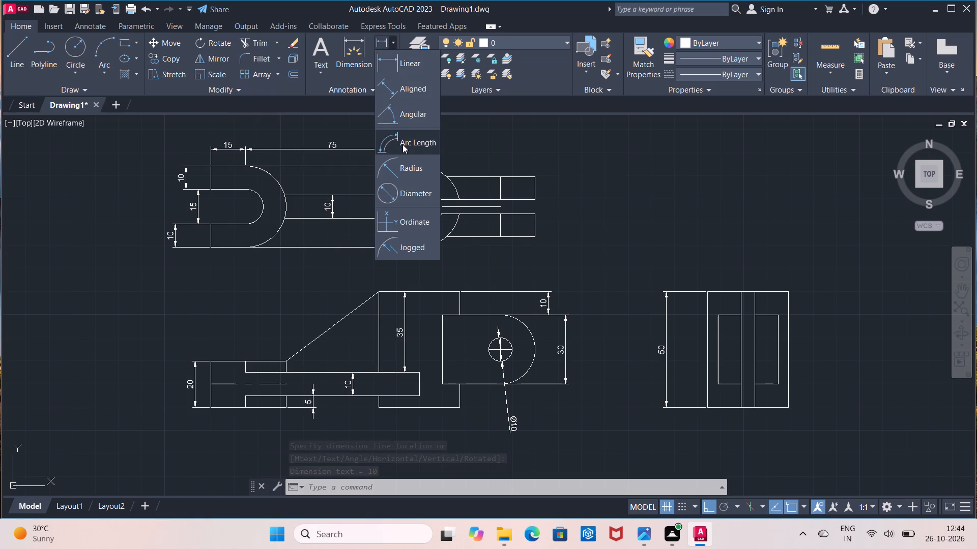
{"action": "left_click", "coordinate": [399, 169]}
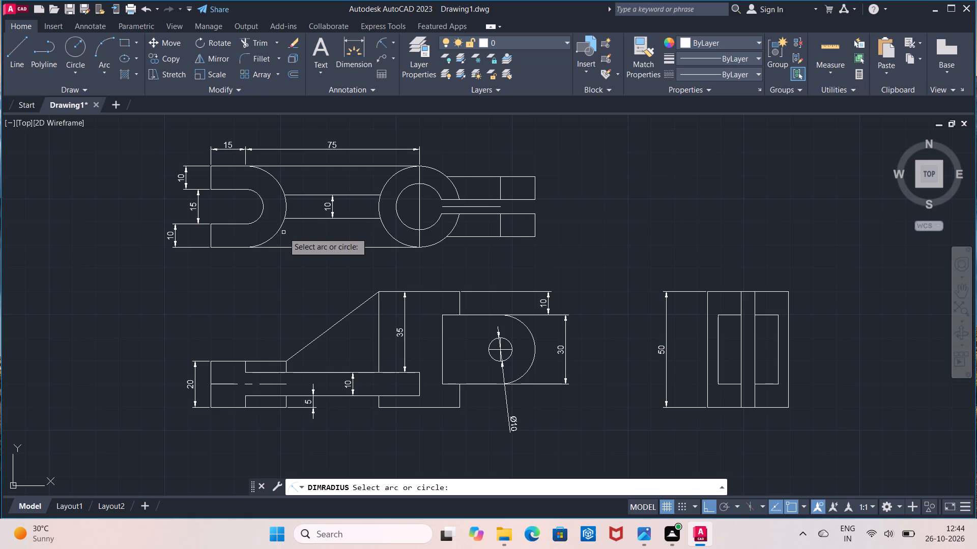
{"action": "left_click", "coordinate": [273, 233]}
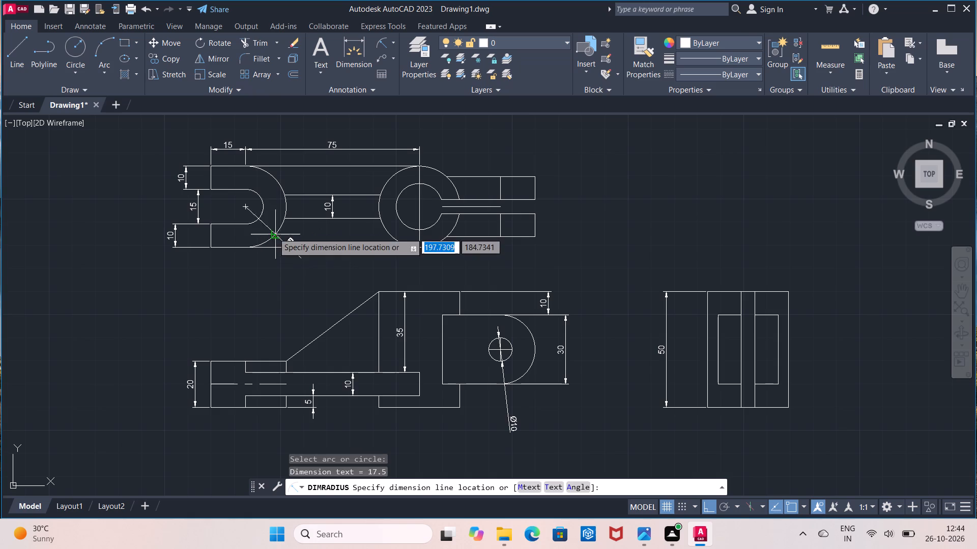
{"action": "left_click", "coordinate": [273, 260]}
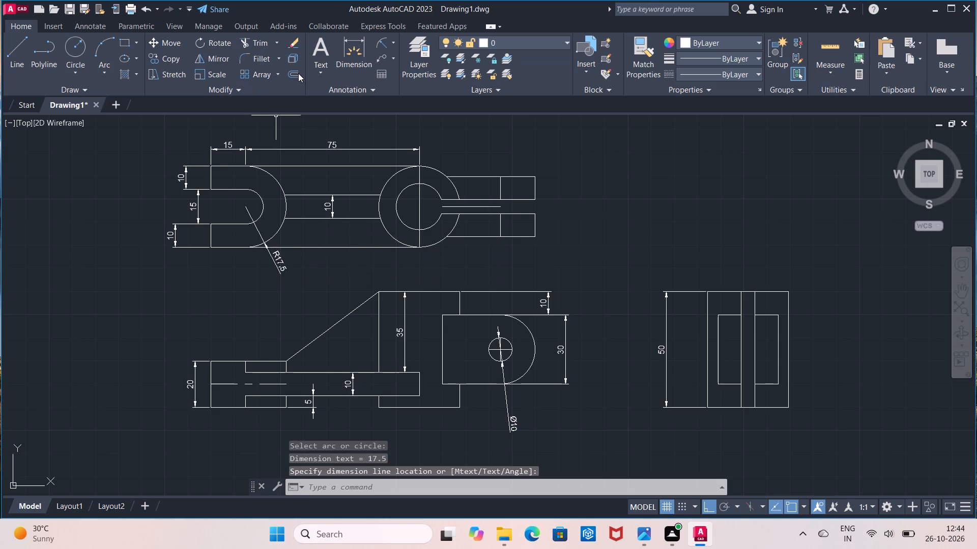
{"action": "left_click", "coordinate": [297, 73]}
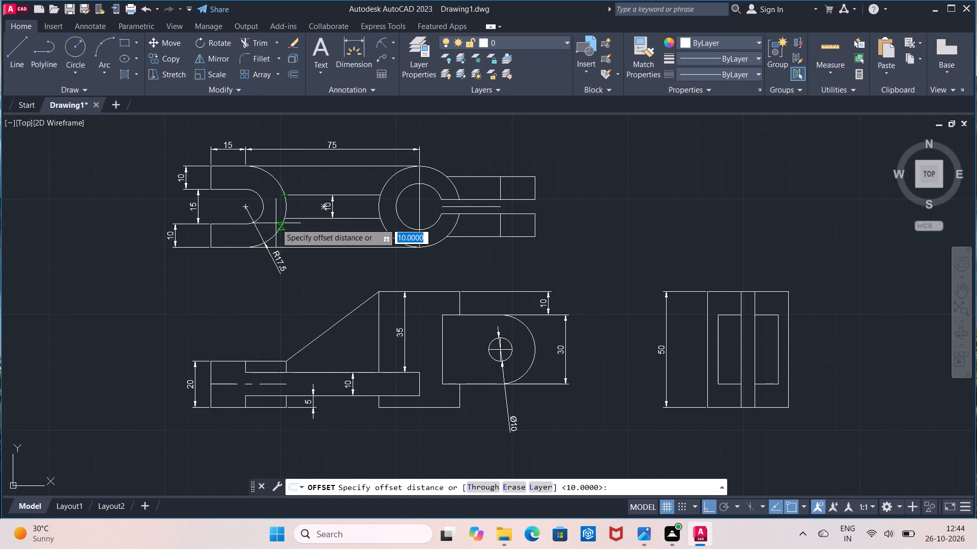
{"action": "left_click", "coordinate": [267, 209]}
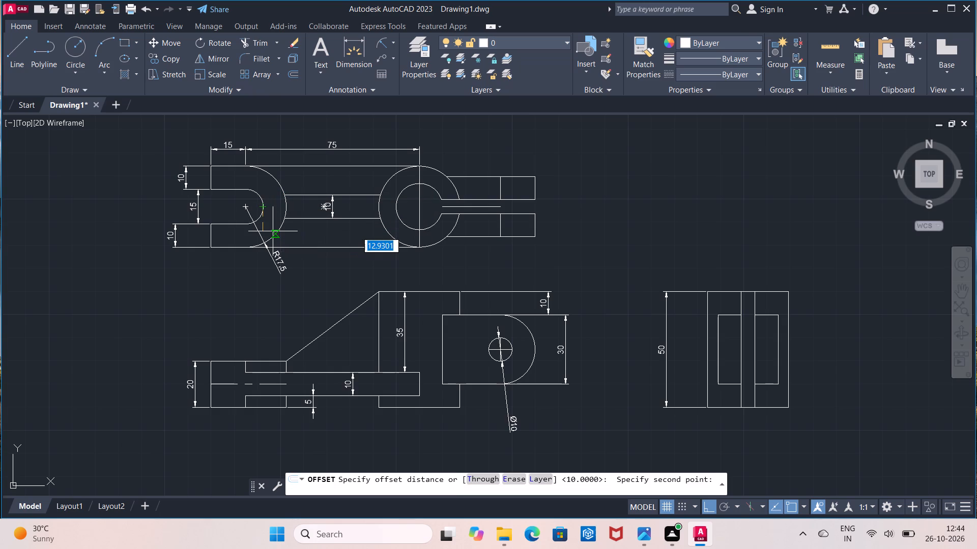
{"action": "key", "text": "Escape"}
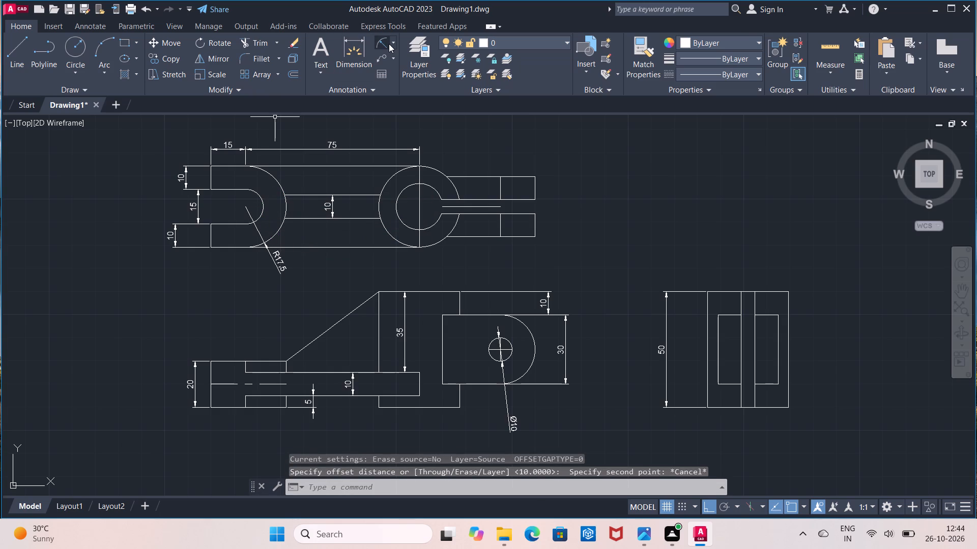
Add a radius dimension to the fork slot's inner arc in the top view, placed below the outline.
{"action": "left_click", "coordinate": [389, 44]}
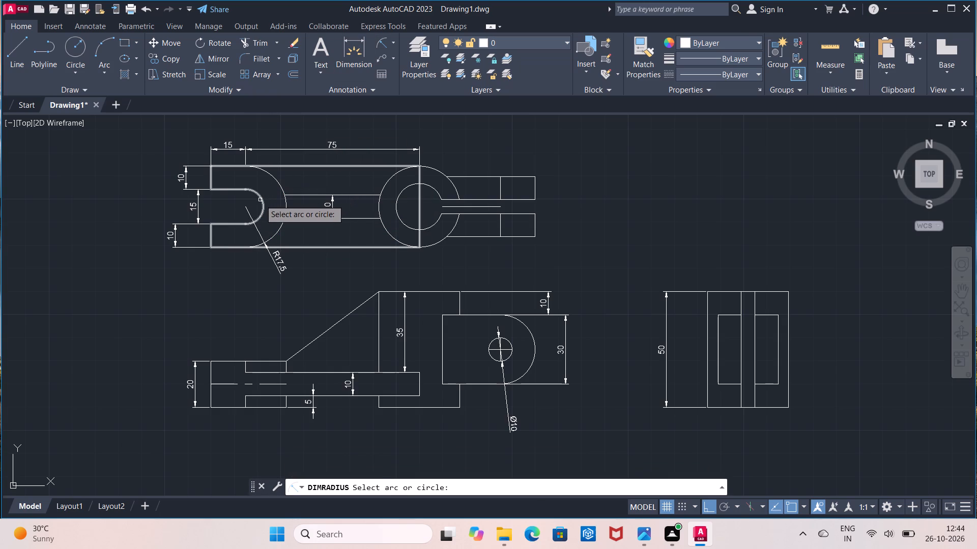
{"action": "left_click", "coordinate": [260, 200]}
{"action": "left_click", "coordinate": [250, 263]}
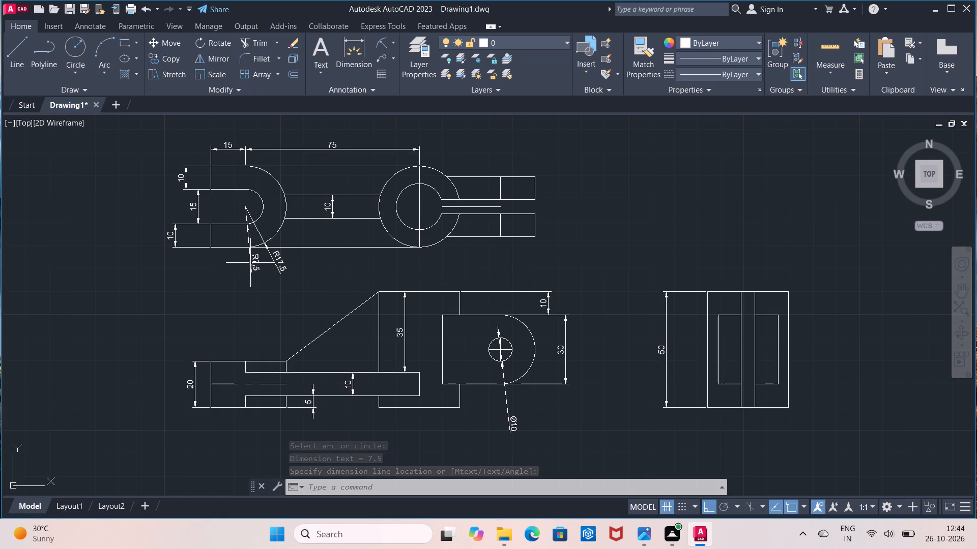
Add a radius dimension to the hub's inner bore arc in the top view, placed below the hub.
{"action": "left_click", "coordinate": [382, 44]}
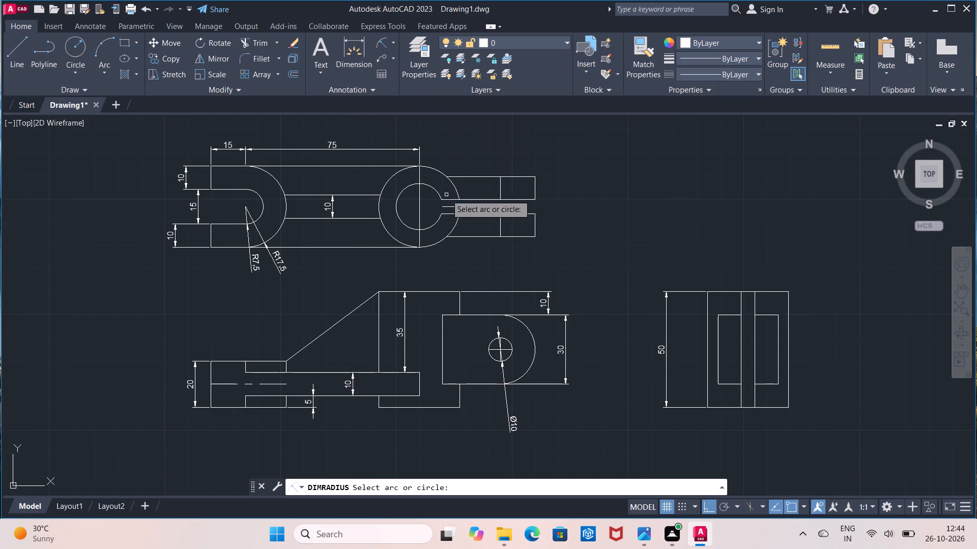
{"action": "left_click", "coordinate": [436, 224]}
{"action": "left_click", "coordinate": [441, 272]}
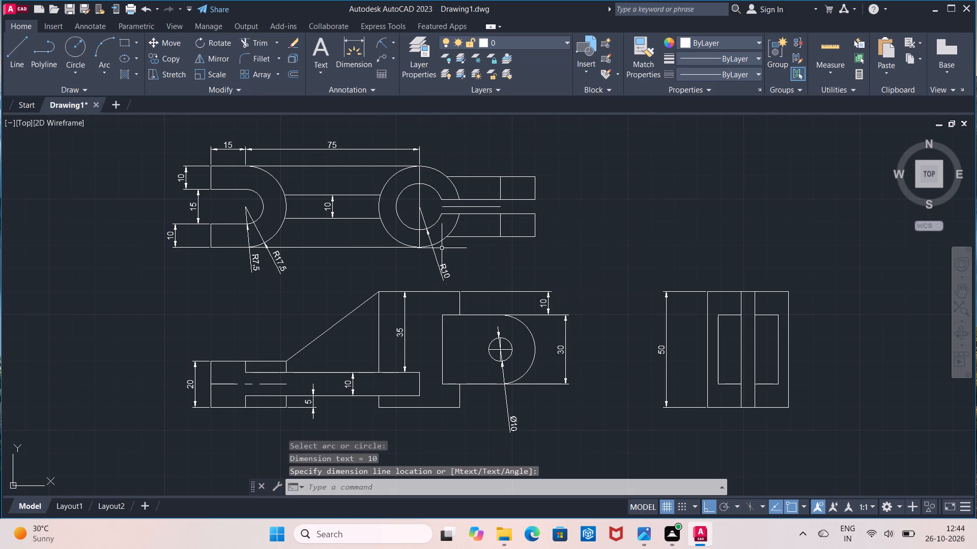
Add a radius dimension to the hub's outer arc in the top view, placed diagonally below it on the fork side.
{"action": "left_click", "coordinate": [382, 48]}
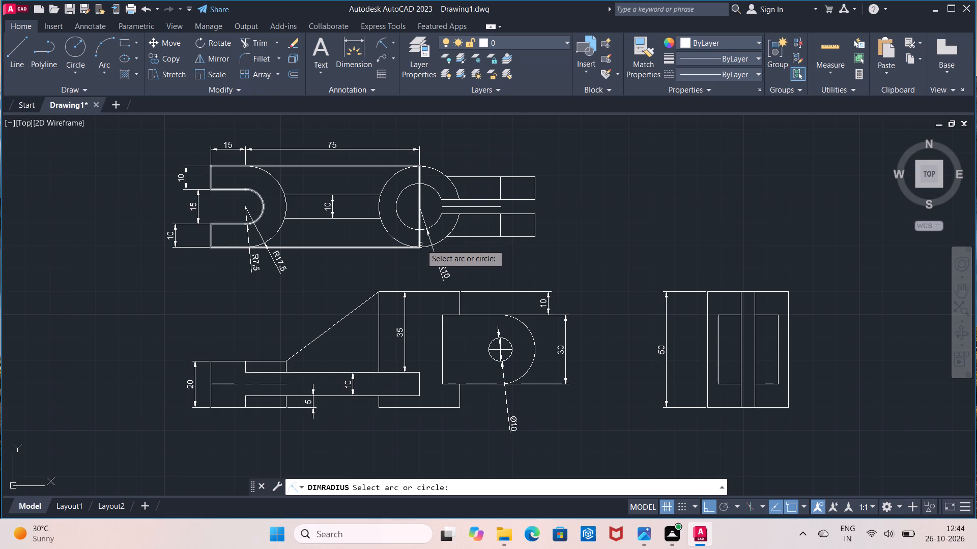
{"action": "left_click", "coordinate": [434, 245]}
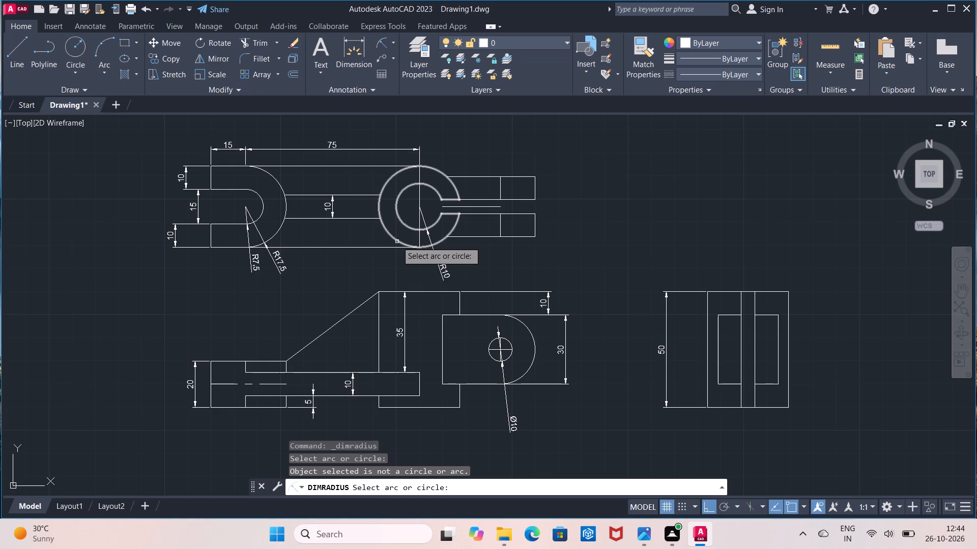
{"action": "left_click", "coordinate": [386, 233]}
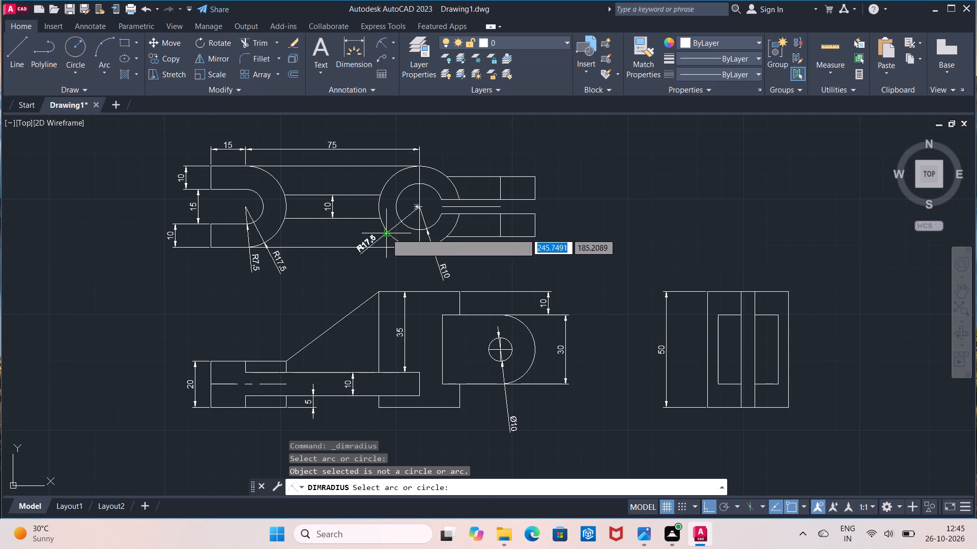
{"action": "left_click", "coordinate": [365, 264]}
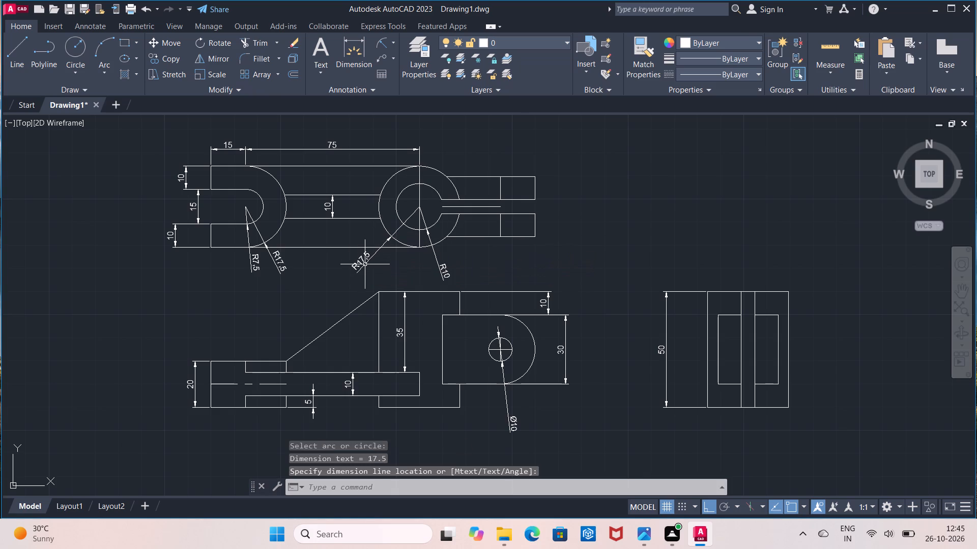
Add a vertical linear dimension for the upper lug's width in the top view, placed beyond the lug's free end.
{"action": "left_click", "coordinate": [396, 43]}
{"action": "left_click", "coordinate": [390, 64]}
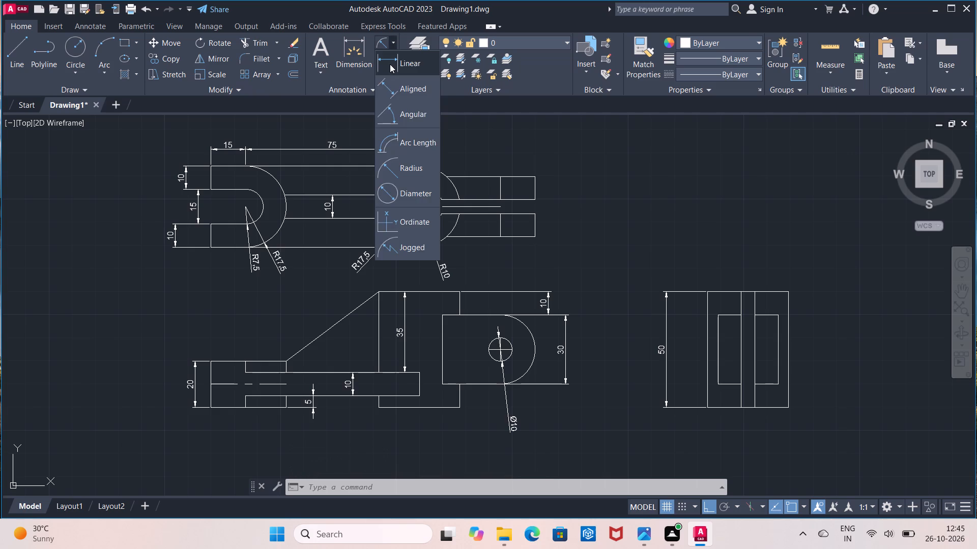
{"action": "left_click", "coordinate": [531, 174]}
{"action": "left_click", "coordinate": [534, 202]}
{"action": "left_click", "coordinate": [558, 196]}
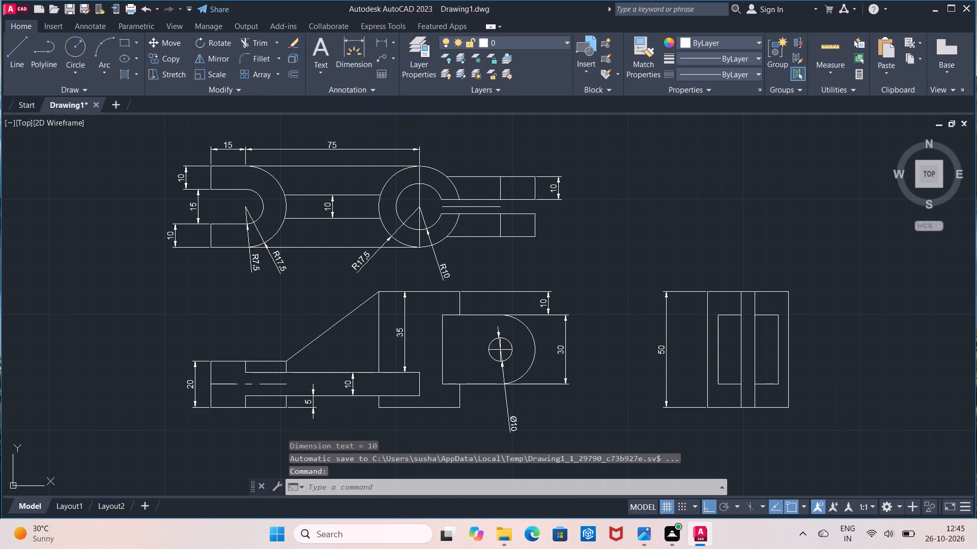
Add a vertical linear dimension for the gap between the two lugs in the top view, in line with the upper lug's dimension.
{"action": "left_click", "coordinate": [388, 47]}
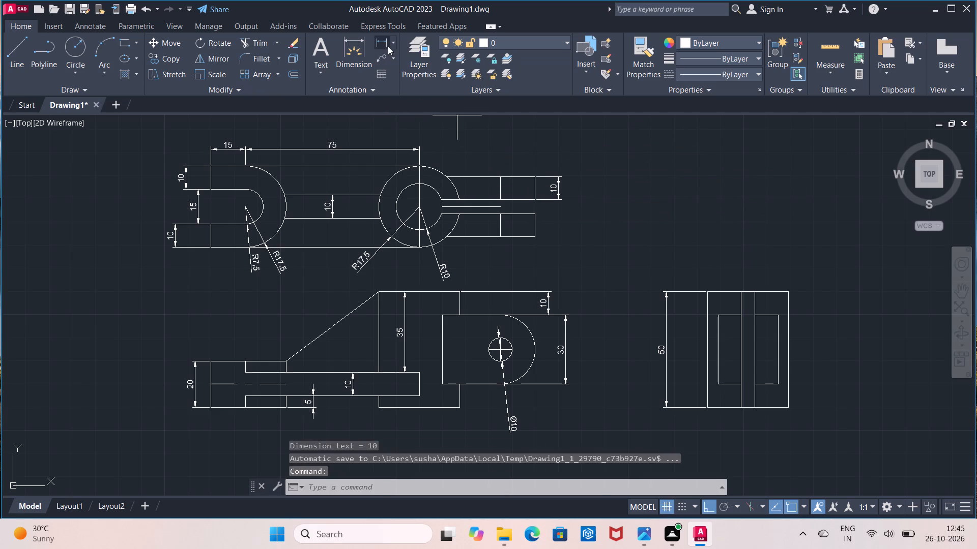
{"action": "left_click", "coordinate": [533, 199]}
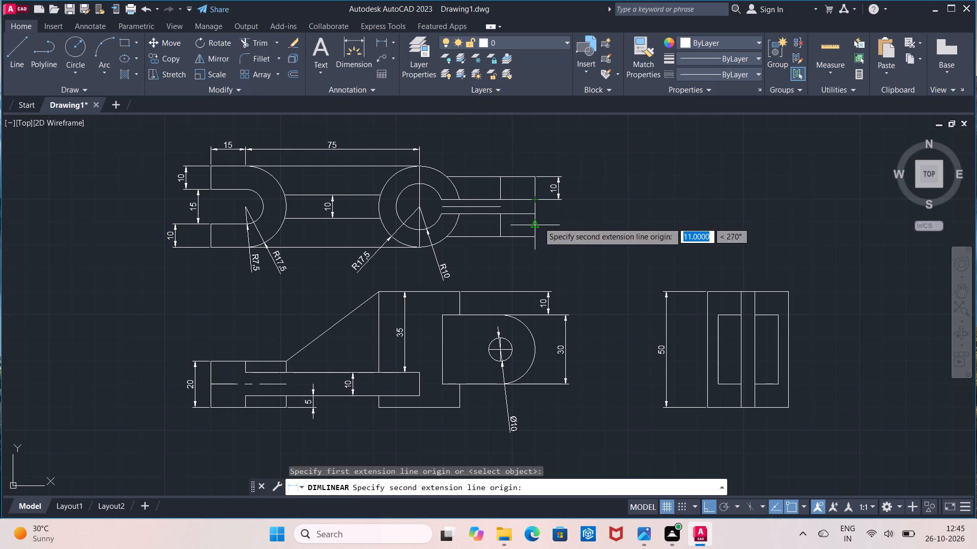
{"action": "left_click", "coordinate": [537, 216]}
{"action": "left_click", "coordinate": [557, 211]}
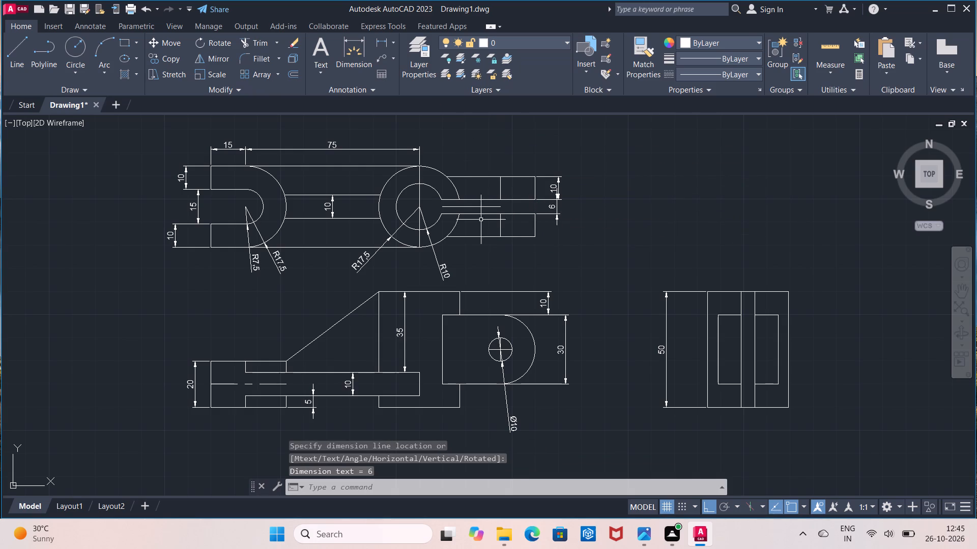
Add a vertical linear dimension for the lower lug's width in the top view, offset farther out than the gap dimension.
{"action": "left_click", "coordinate": [380, 42]}
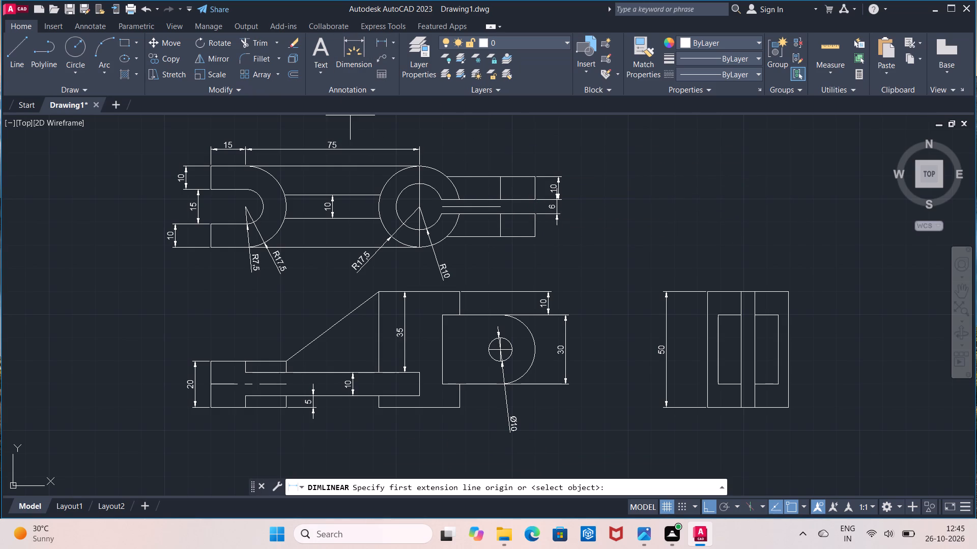
{"action": "left_click", "coordinate": [533, 211]}
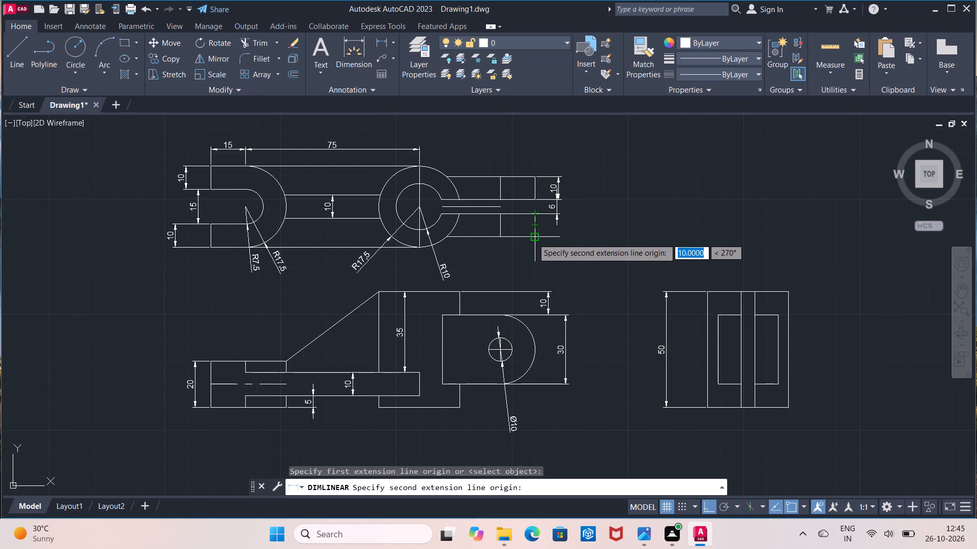
{"action": "left_click", "coordinate": [533, 238]}
{"action": "left_click", "coordinate": [577, 233]}
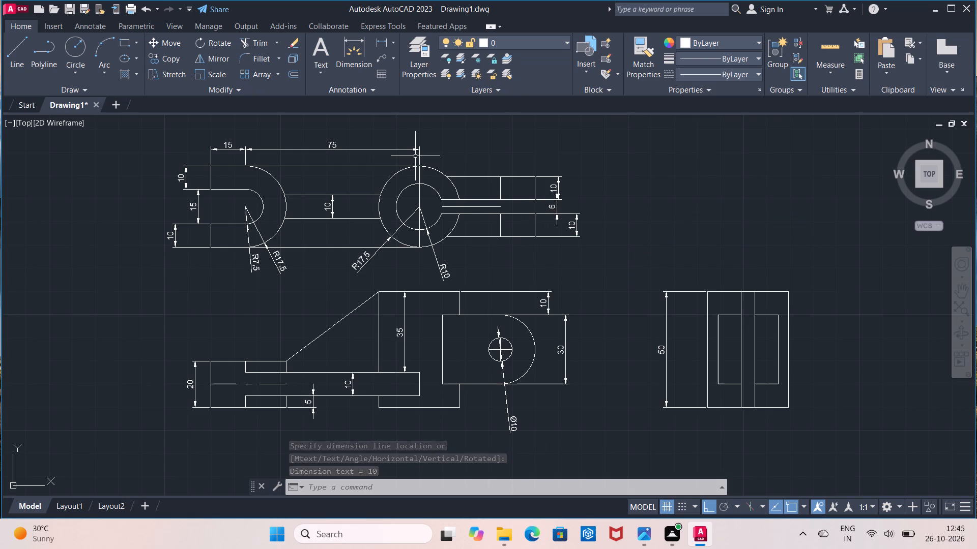
Add a horizontal linear dimension above the top view from the hub centre to the lugs' inner vertical line, aligned with the neighbouring dimensions.
{"action": "middle_click_drag", "start_coordinate": [415, 156], "coordinate": [406, 197]}
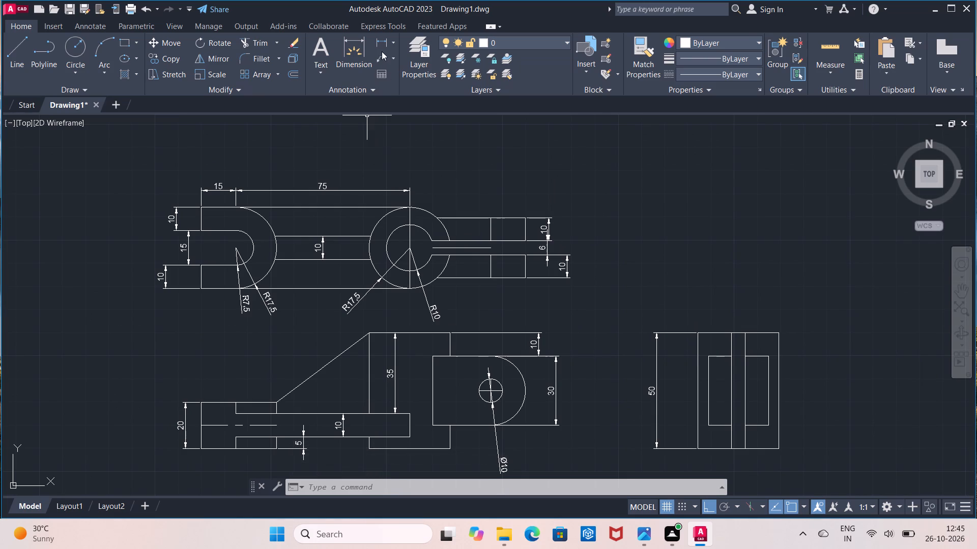
{"action": "left_click", "coordinate": [382, 41]}
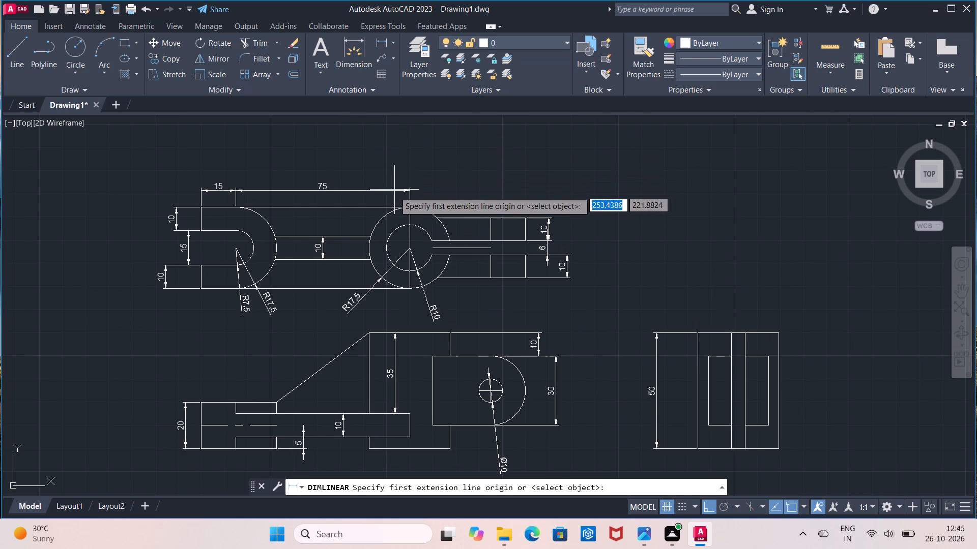
{"action": "left_click", "coordinate": [412, 207]}
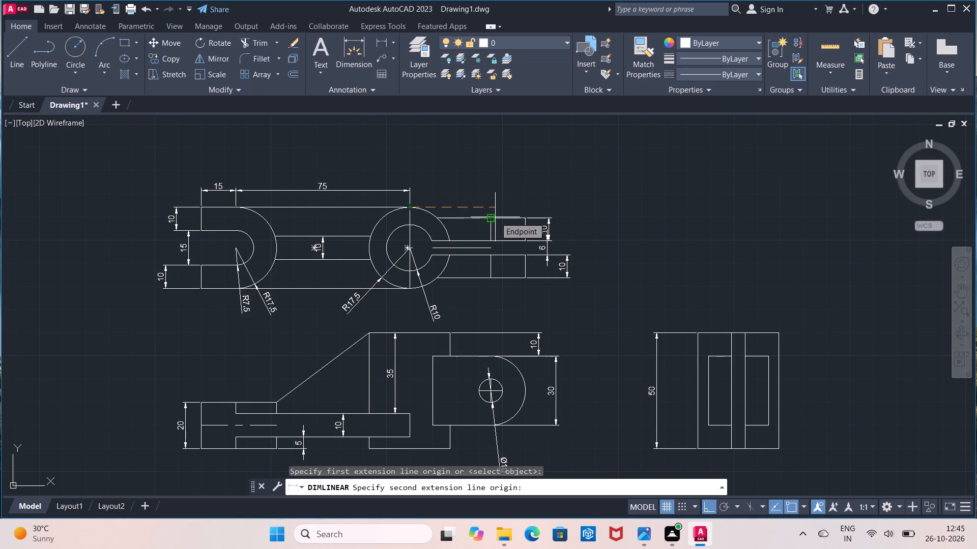
{"action": "left_click", "coordinate": [493, 219]}
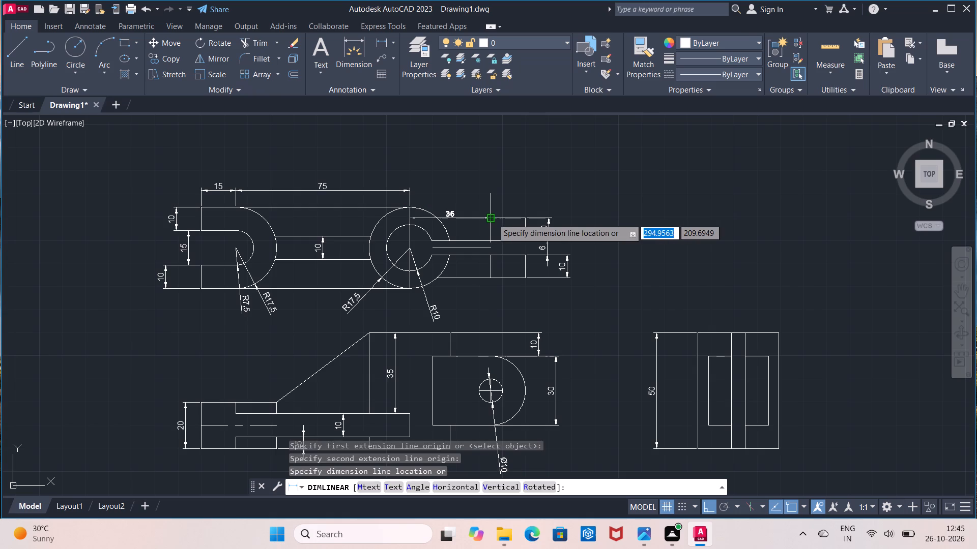
{"action": "left_click", "coordinate": [489, 191]}
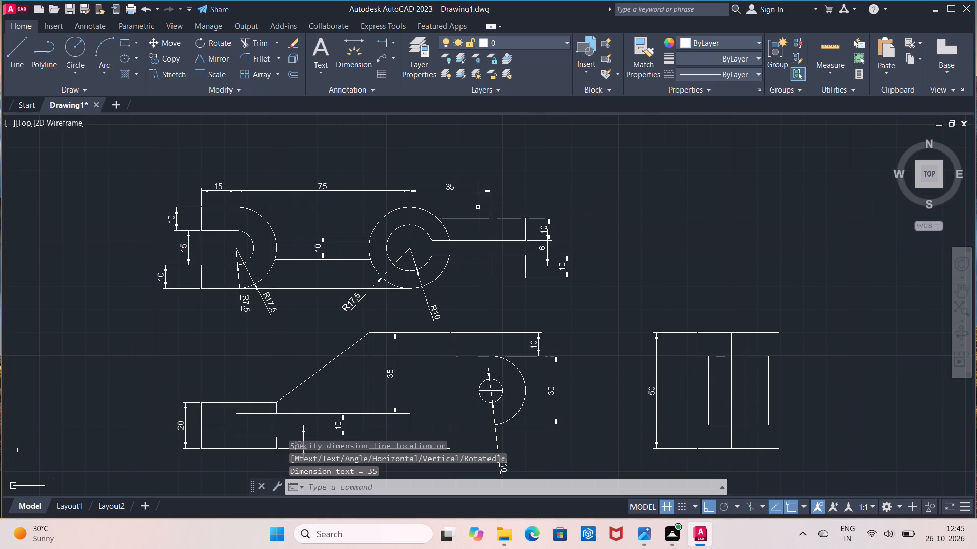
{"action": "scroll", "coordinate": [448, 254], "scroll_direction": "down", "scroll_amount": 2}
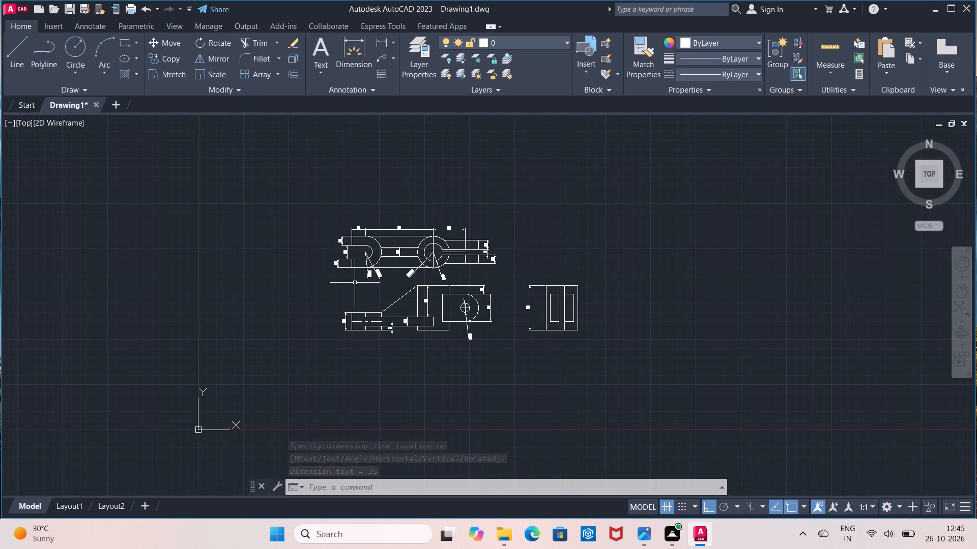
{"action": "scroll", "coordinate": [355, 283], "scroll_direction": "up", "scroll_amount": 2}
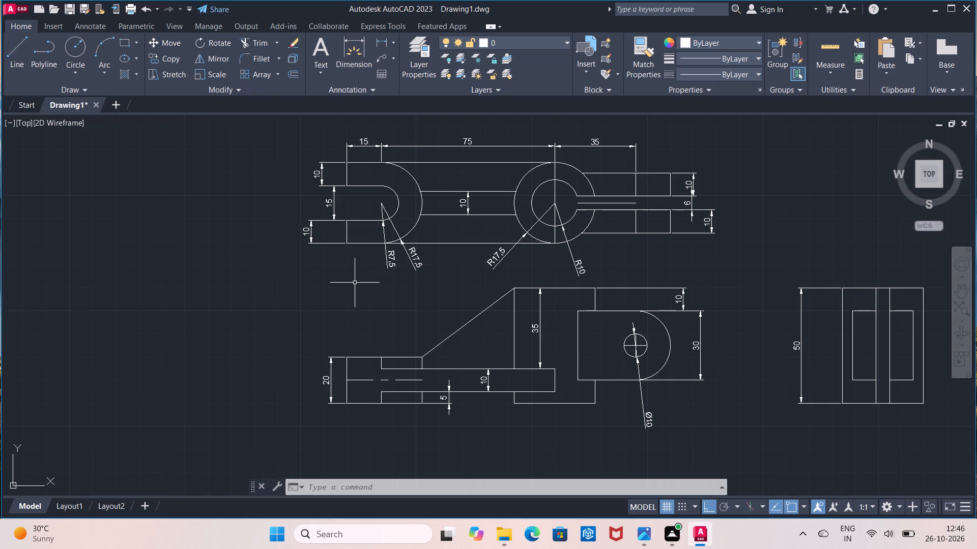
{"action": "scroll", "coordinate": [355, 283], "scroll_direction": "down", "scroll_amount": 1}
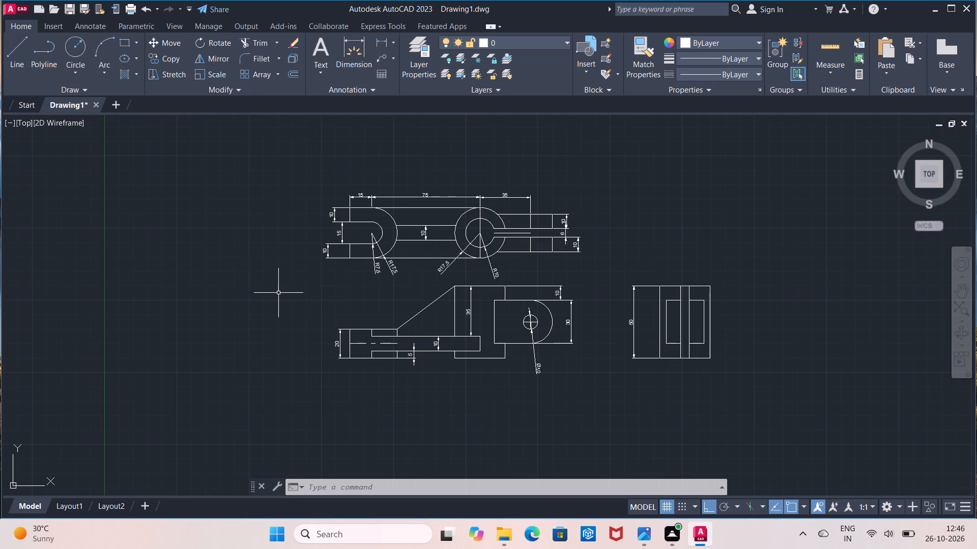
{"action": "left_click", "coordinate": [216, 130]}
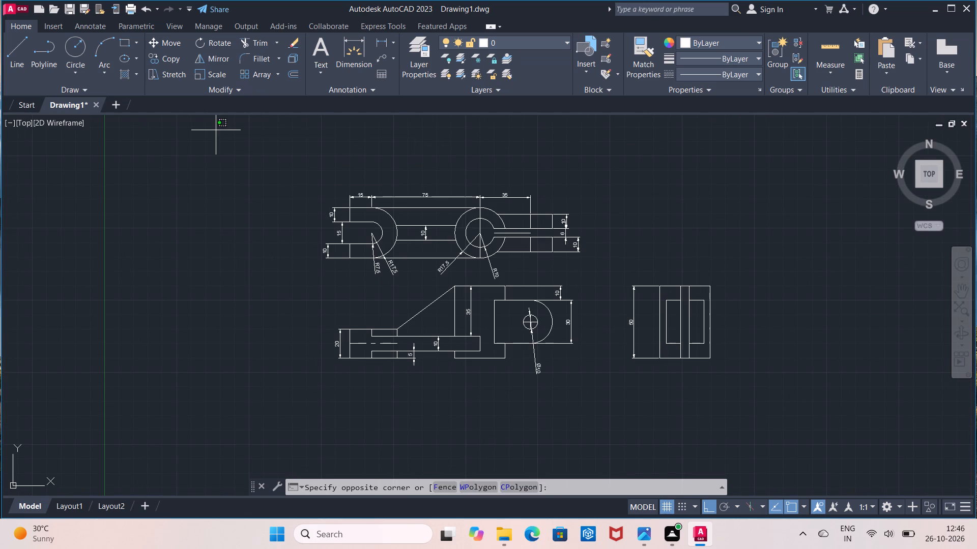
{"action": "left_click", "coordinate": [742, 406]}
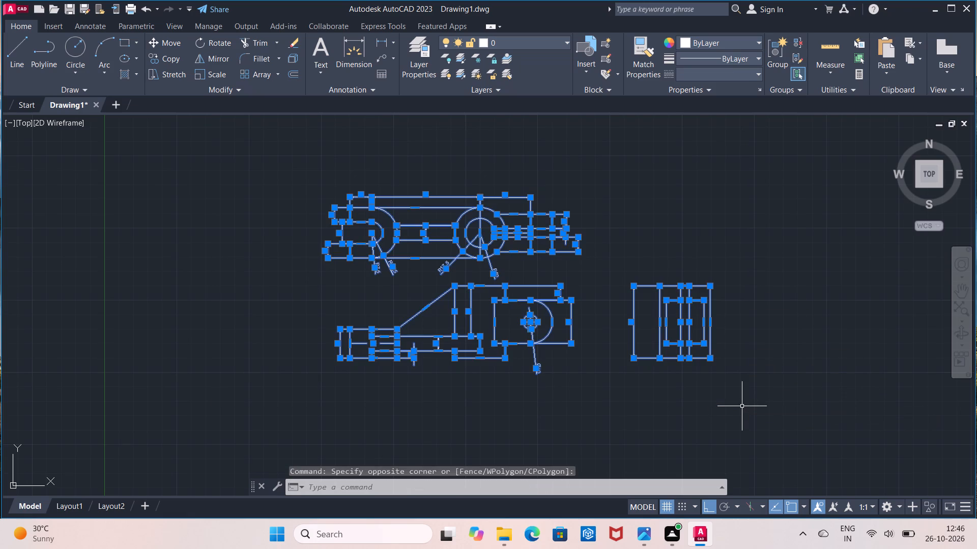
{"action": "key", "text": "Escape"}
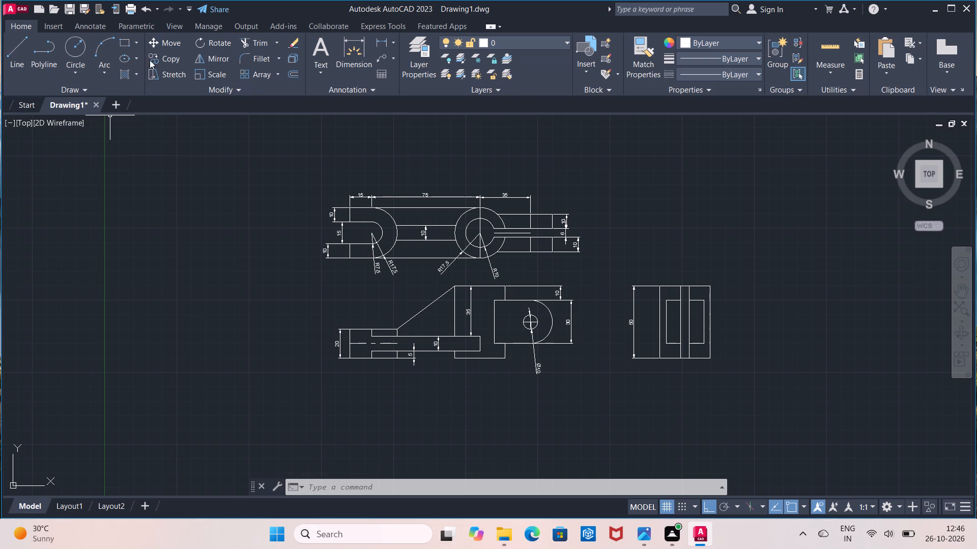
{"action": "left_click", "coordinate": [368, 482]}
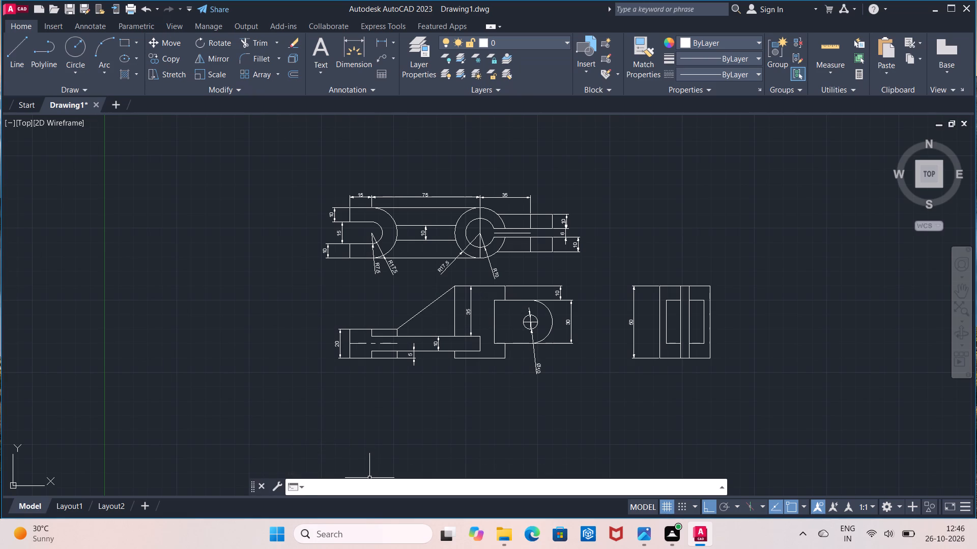
Set the drawing units' length precision to one decimal place (0.0).
{"action": "type", "text": "unit"}
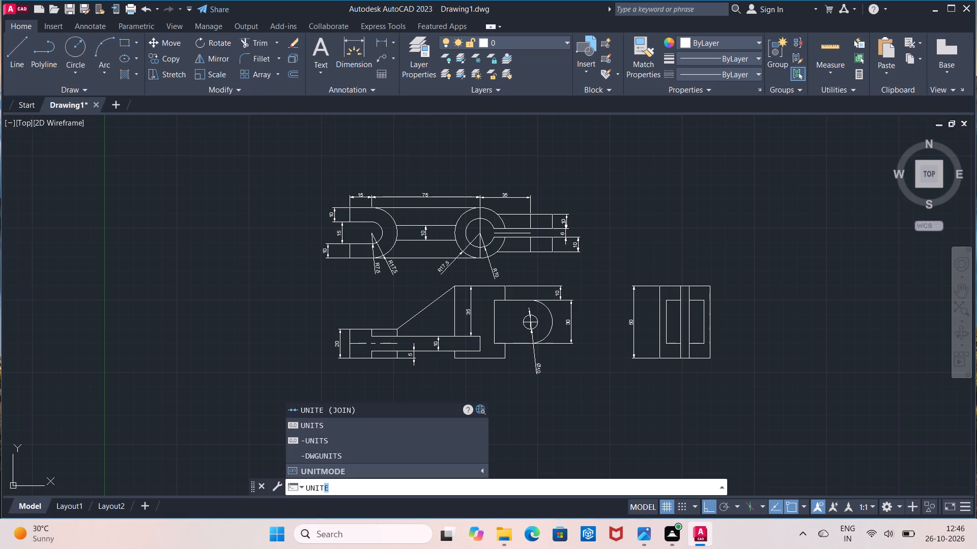
{"action": "left_click", "coordinate": [368, 429]}
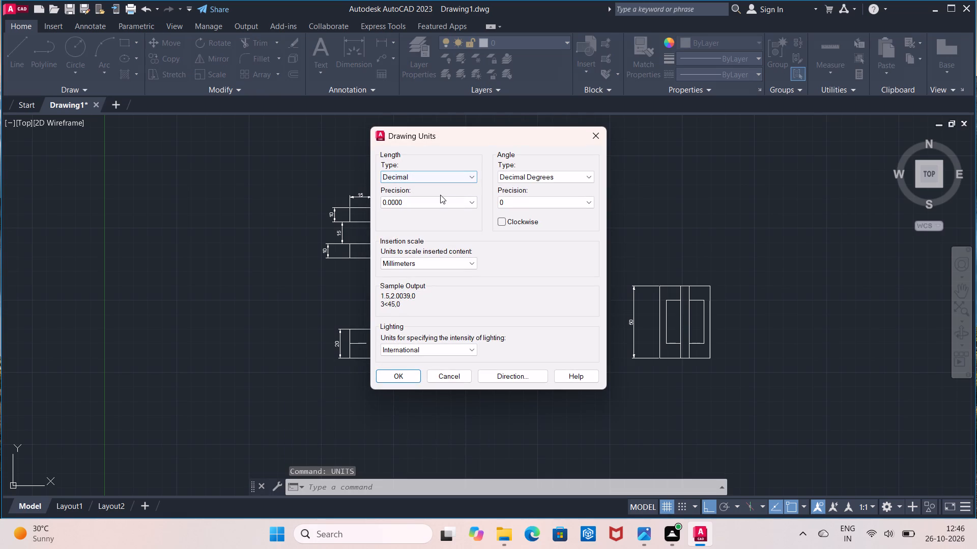
{"action": "left_click", "coordinate": [440, 195]}
{"action": "left_click", "coordinate": [438, 207]}
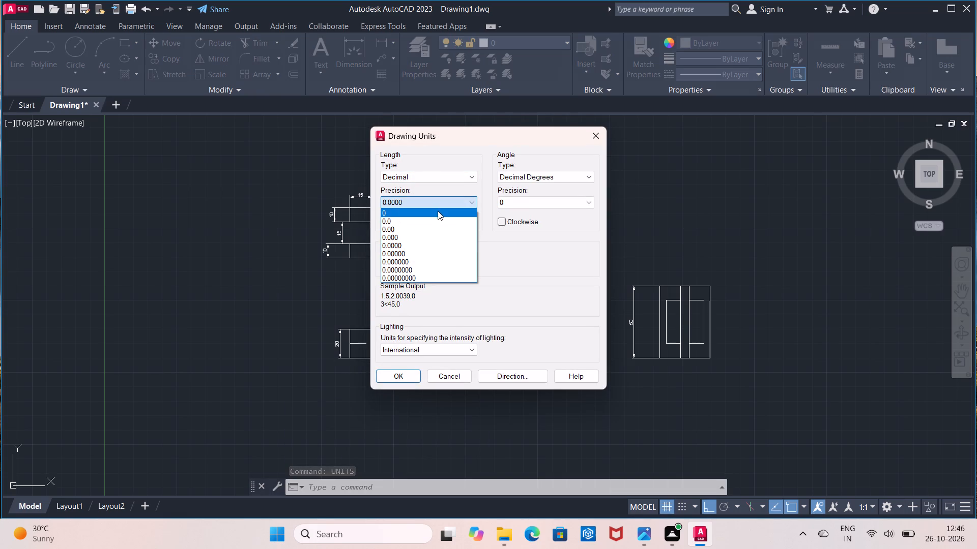
{"action": "left_click", "coordinate": [438, 218]}
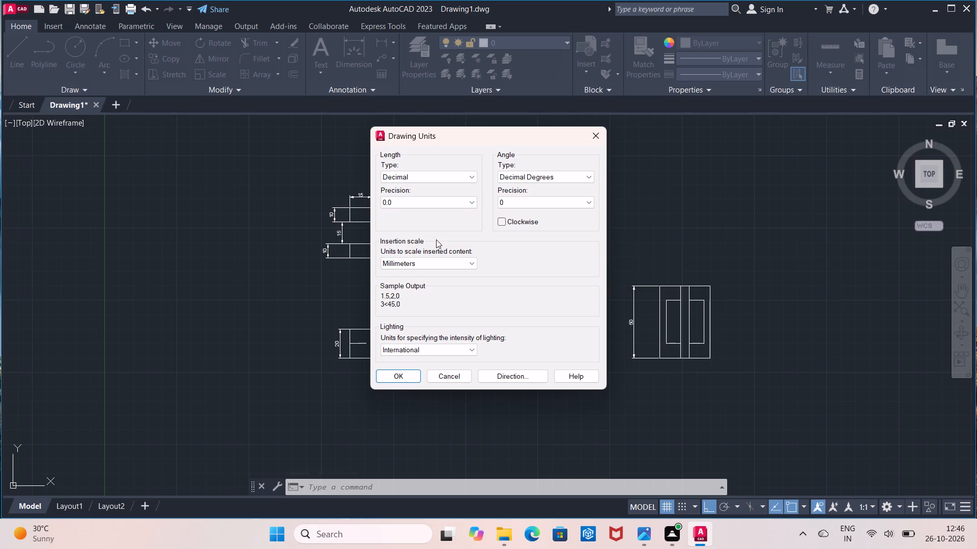
{"action": "left_click", "coordinate": [393, 369]}
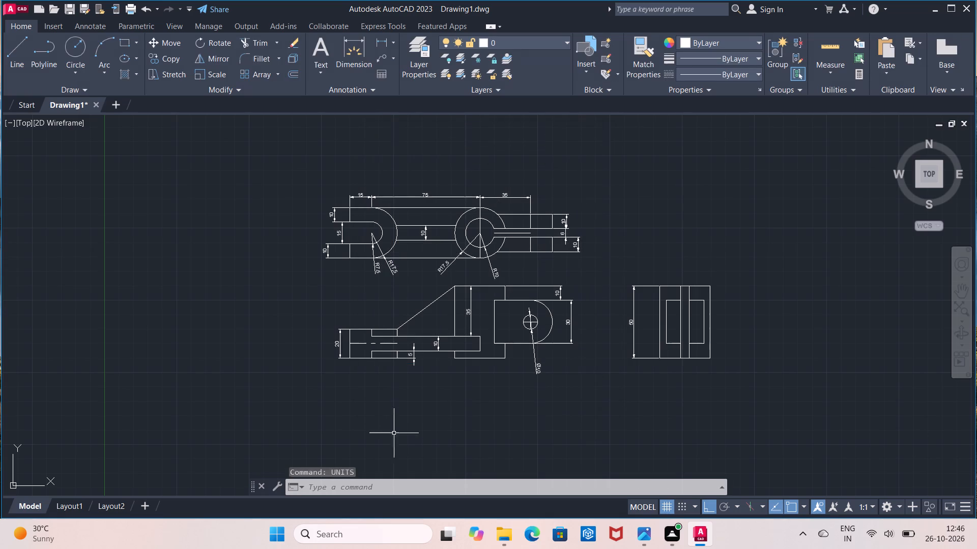
Modify the ISO-25 dimension style, setting the linear dimension precision to 0.0.
{"action": "left_click", "coordinate": [369, 487]}
{"action": "key", "text": "d"}
{"action": "key", "text": "Return"}
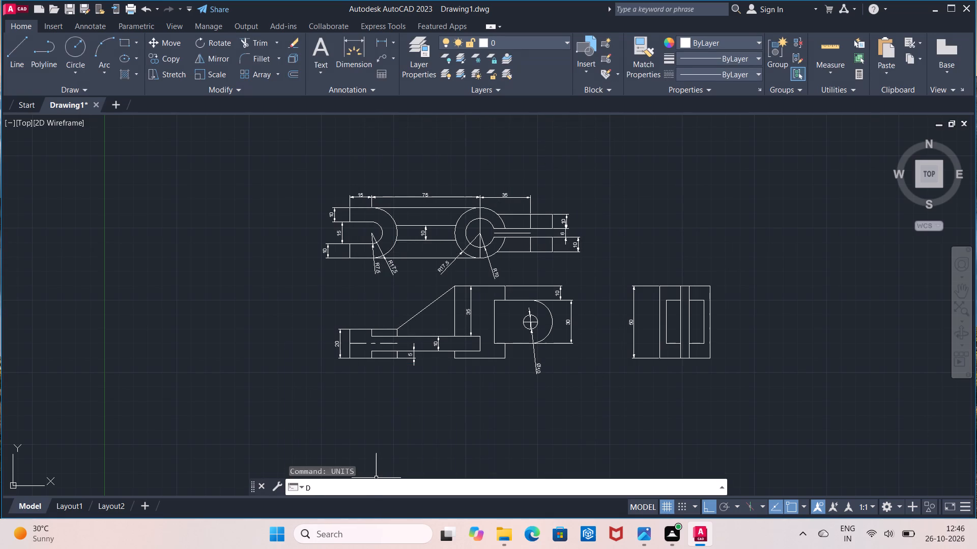
{"action": "left_click", "coordinate": [620, 242]}
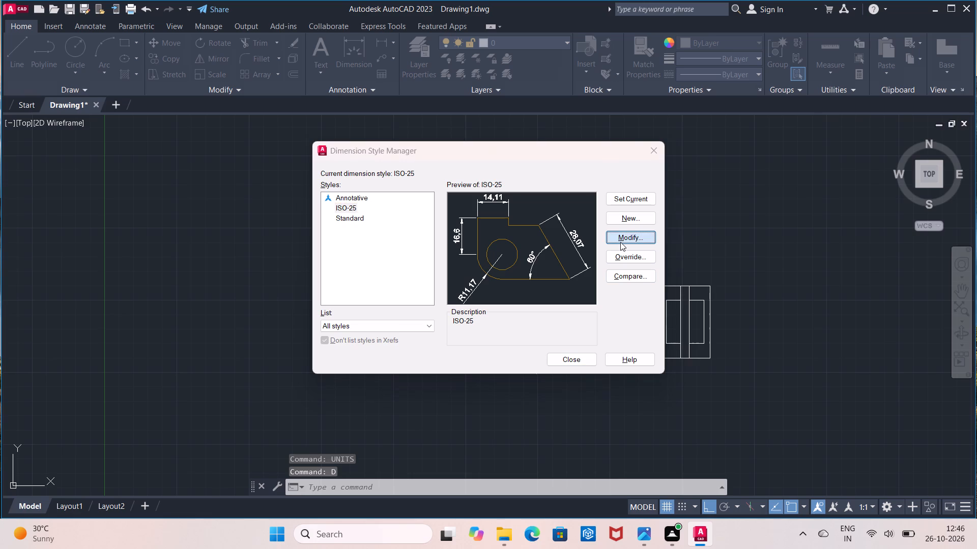
{"action": "left_click", "coordinate": [452, 176]}
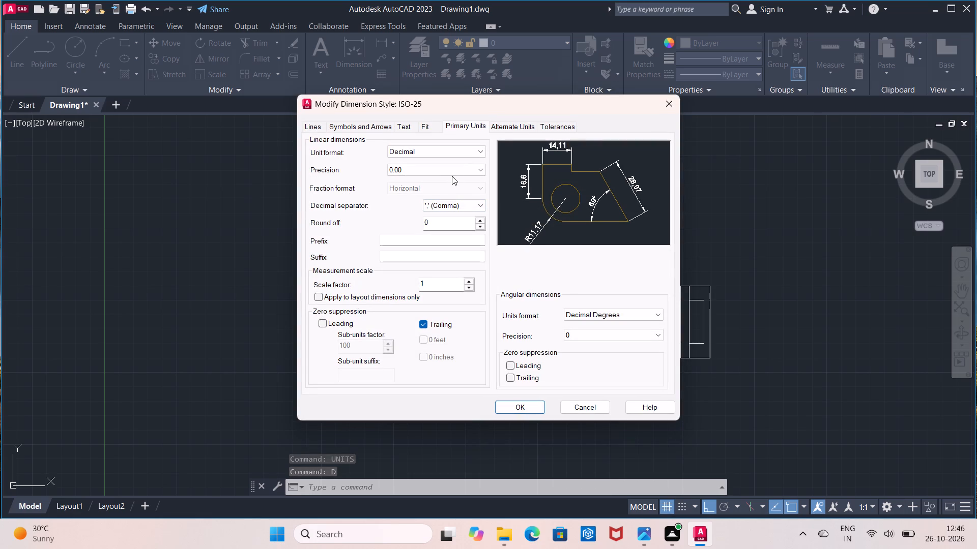
{"action": "left_click", "coordinate": [453, 172]}
{"action": "left_click", "coordinate": [457, 189]}
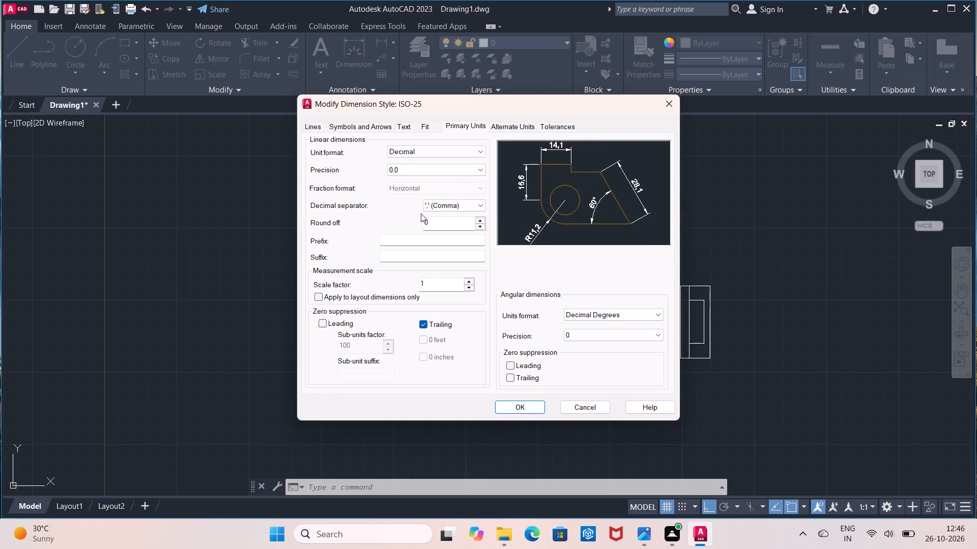
Set the ISO-25 dimension text height to 6 with ISO standard alignment, and make the style current.
{"action": "left_click", "coordinate": [407, 131]}
{"action": "left_click", "coordinate": [458, 216]}
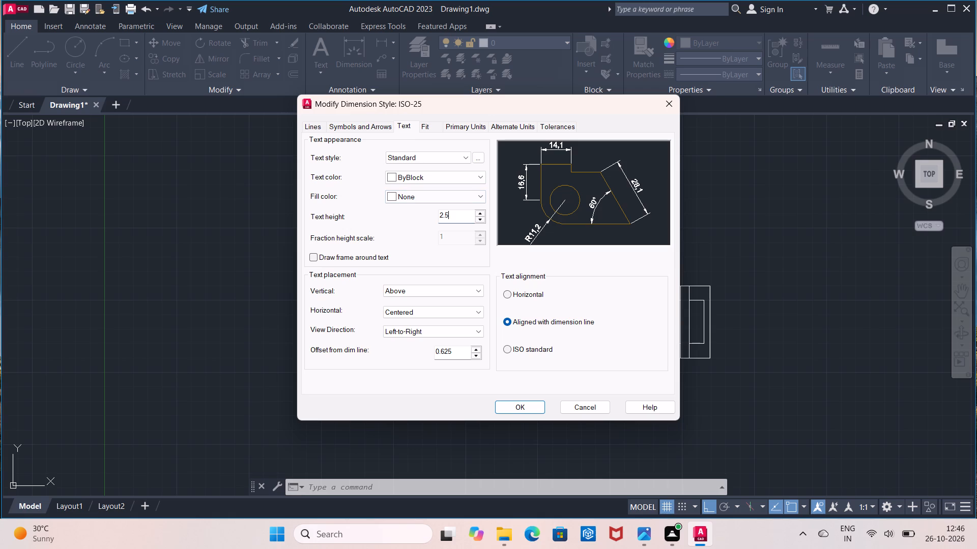
{"action": "key", "text": "BackSpace"}
{"action": "key", "text": "BackSpace"}
{"action": "key", "text": "BackSpace"}
{"action": "key", "text": "6"}
{"action": "left_click", "coordinate": [537, 352]}
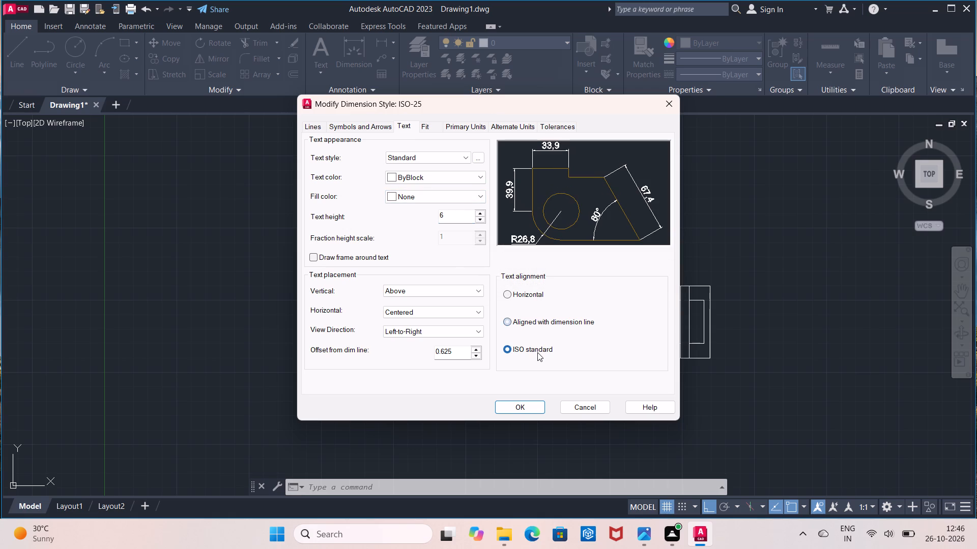
{"action": "left_click", "coordinate": [507, 402]}
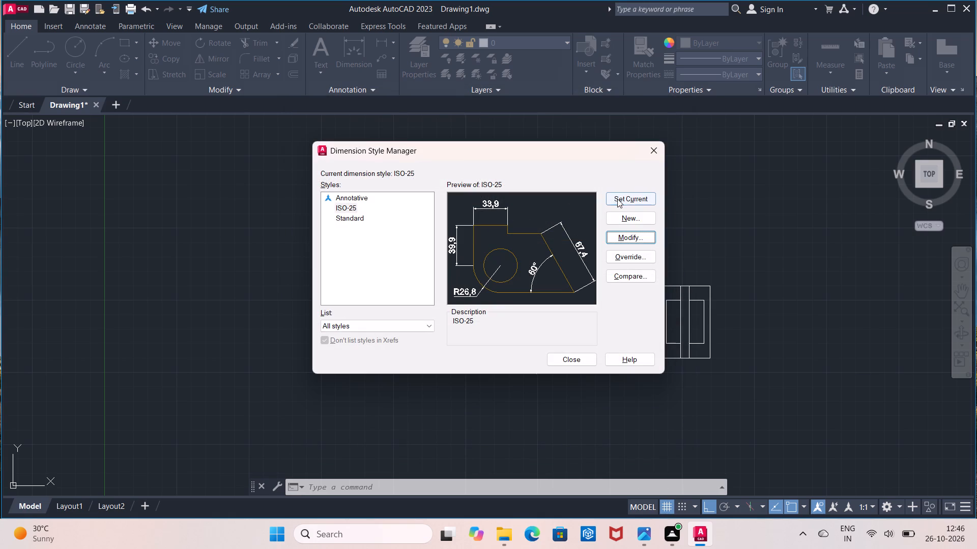
{"action": "left_click", "coordinate": [617, 199]}
{"action": "left_click", "coordinate": [579, 362]}
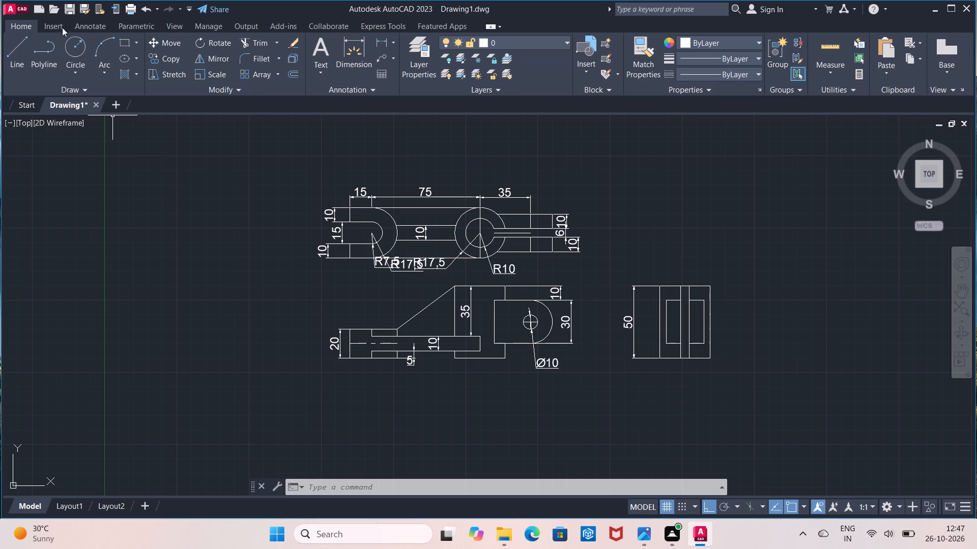
Save the drawing in Documents under the name Forked Linkage Arm.
{"action": "left_click", "coordinate": [68, 12]}
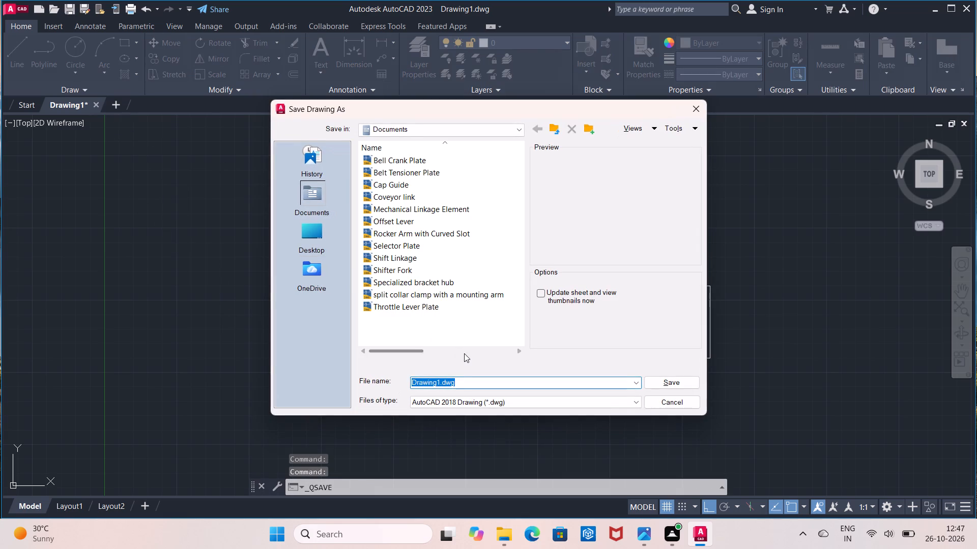
{"action": "key", "text": "BackSpace"}
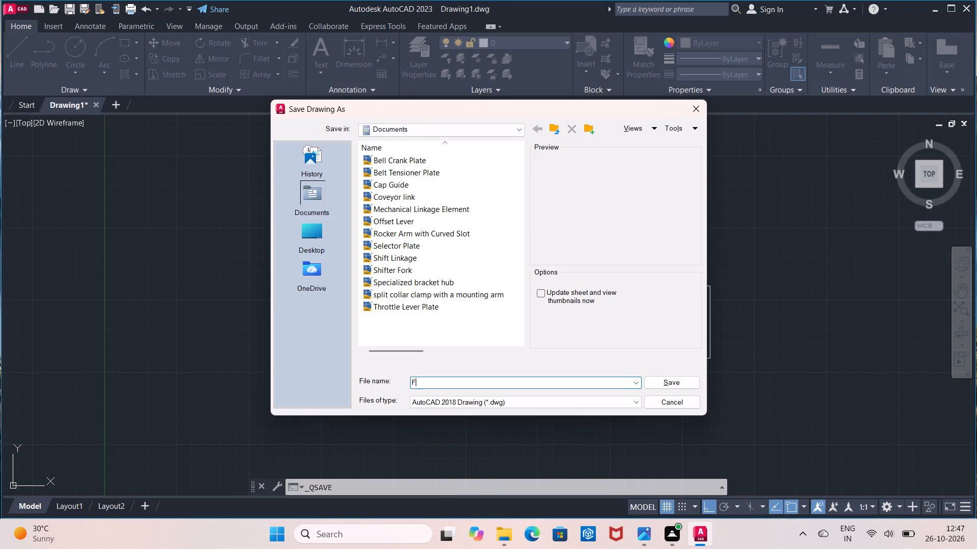
{"action": "type", "text": "orkedv"}
{"action": "key", "text": "space"}
{"action": "key", "text": "BackSpace"}
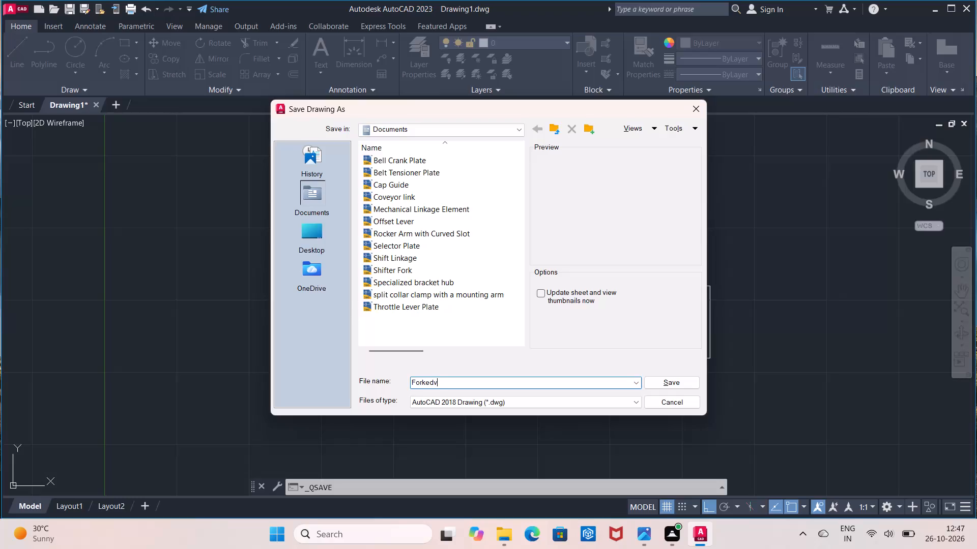
{"action": "key", "text": "BackSpace"}
{"action": "key", "text": "space"}
{"action": "type", "text": "inkage"}
{"action": "key", "text": "space"}
{"action": "type", "text": "rm"}
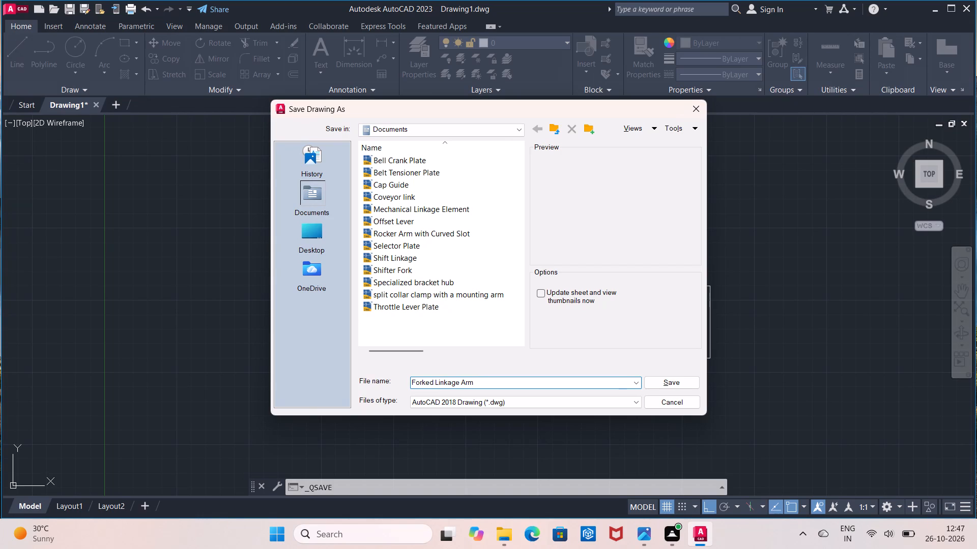
{"action": "left_click", "coordinate": [681, 387]}
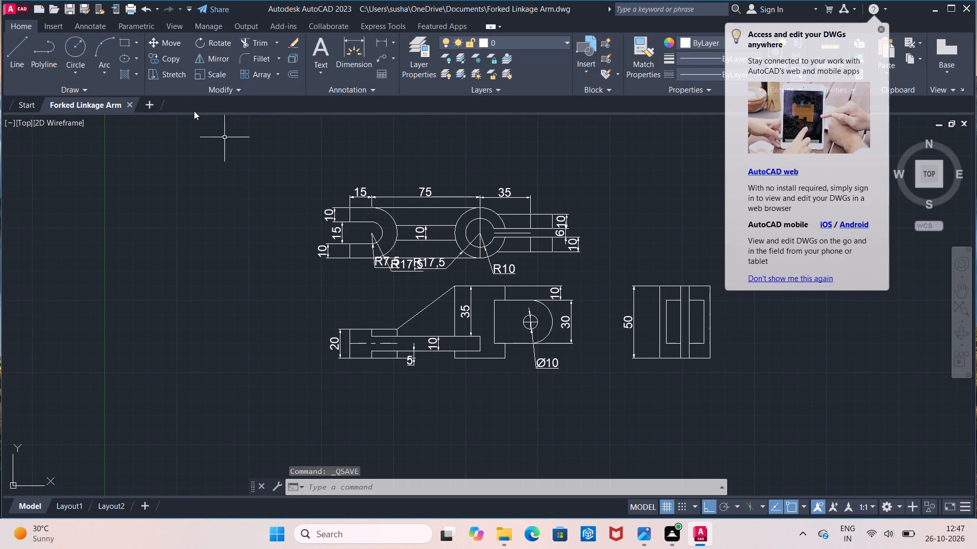
Set up the plot on ISO A4 (297 x 210 mm) paper, centred and in landscape orientation.
{"action": "left_click", "coordinate": [133, 16]}
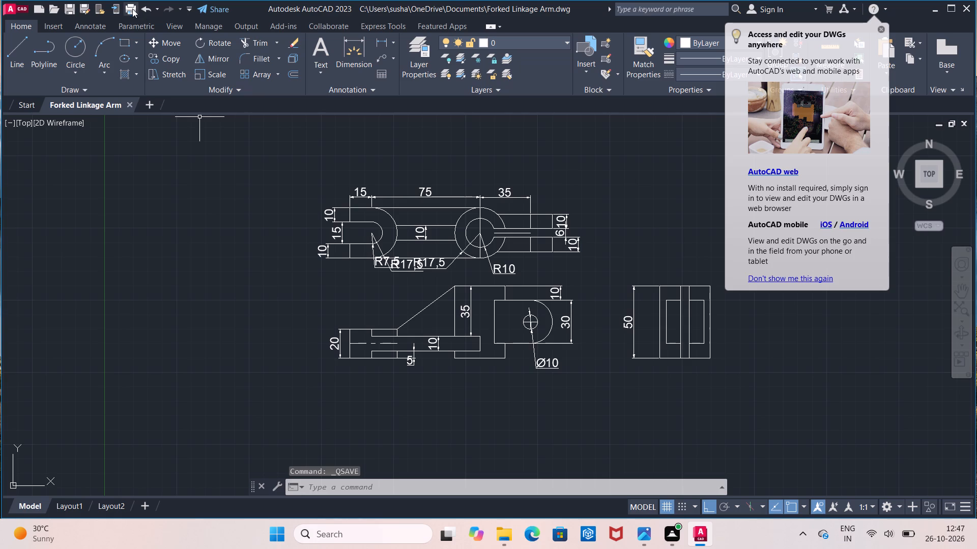
{"action": "left_click", "coordinate": [132, 6]}
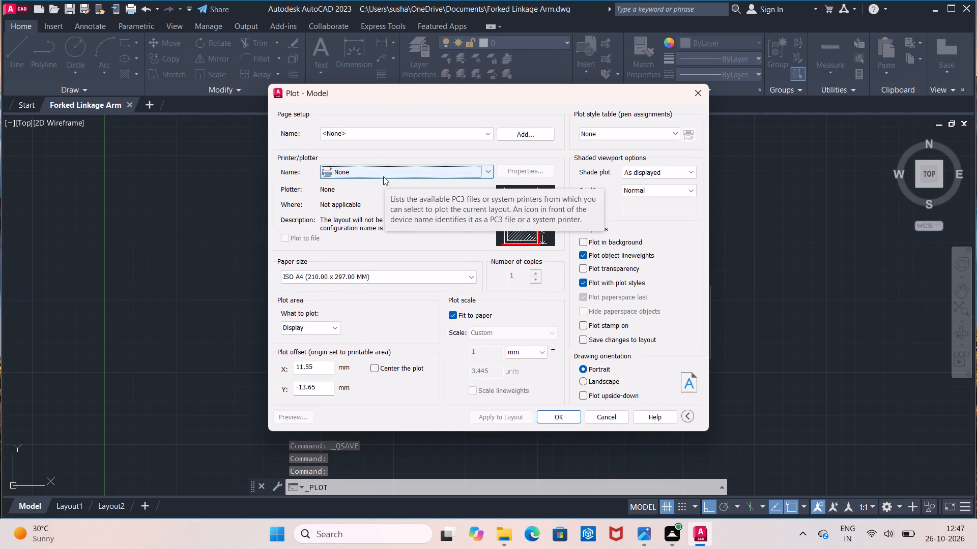
{"action": "left_click", "coordinate": [417, 274]}
{"action": "left_click", "coordinate": [417, 294]}
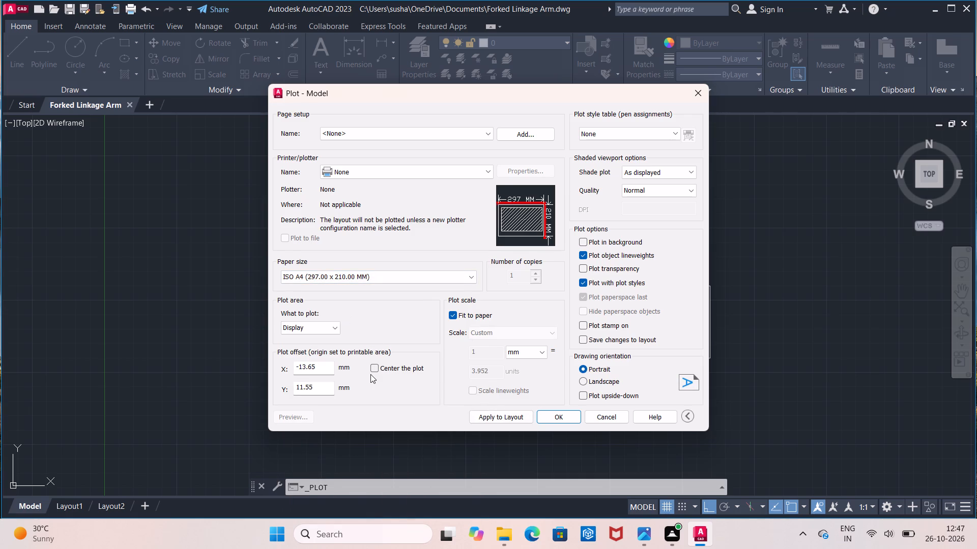
{"action": "left_click", "coordinate": [376, 369]}
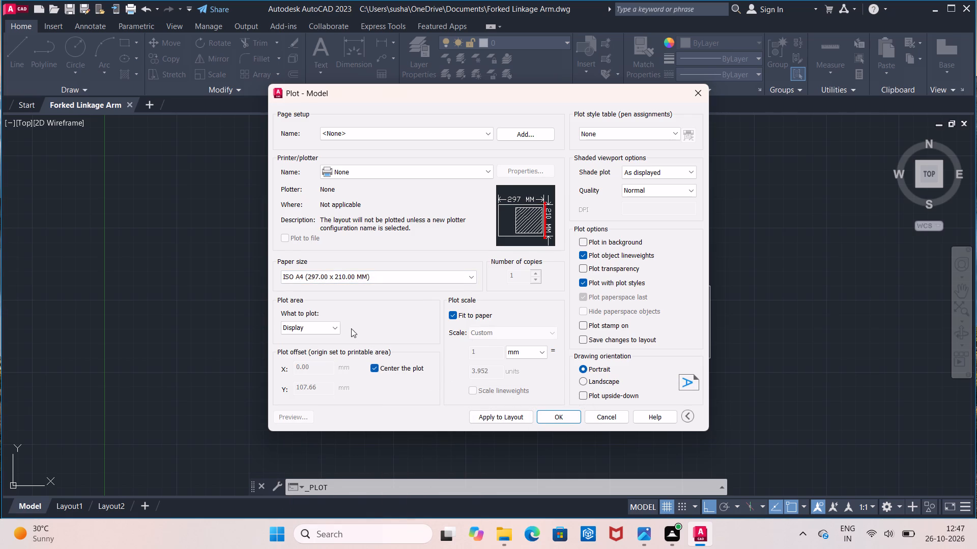
{"action": "left_click", "coordinate": [580, 380]}
Define the plot area as a window enclosing the top, front and side views with their dimensions.
{"action": "left_click", "coordinate": [339, 330]}
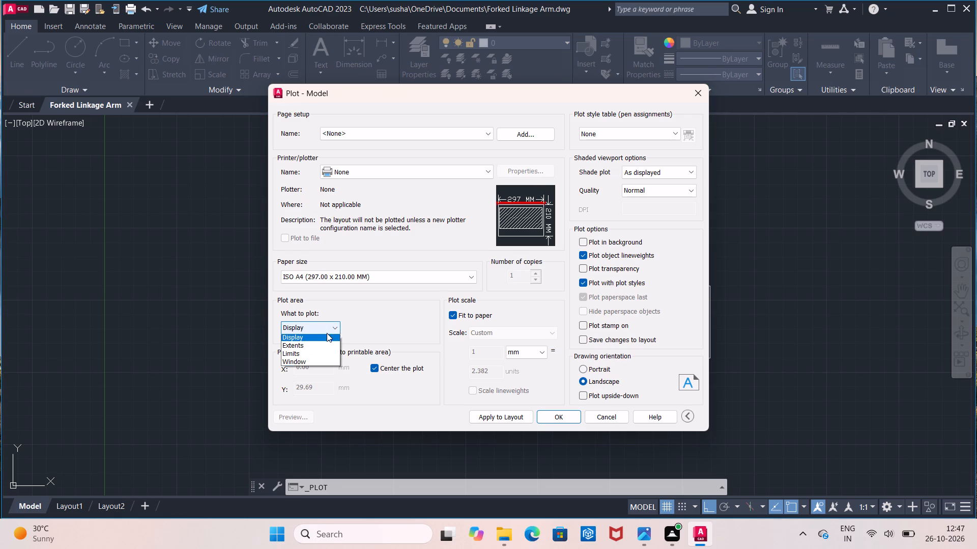
{"action": "left_click", "coordinate": [324, 359]}
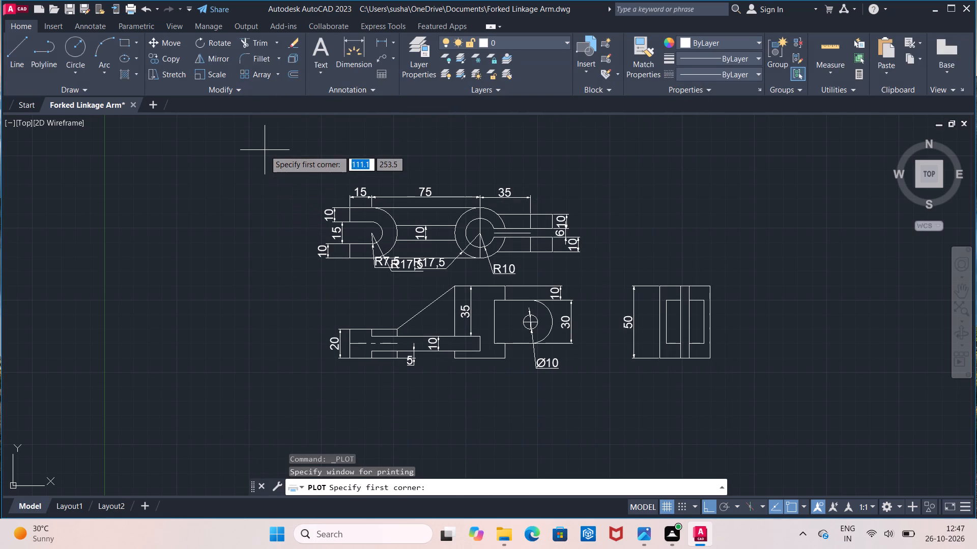
{"action": "left_click", "coordinate": [264, 149]}
{"action": "left_click", "coordinate": [763, 399]}
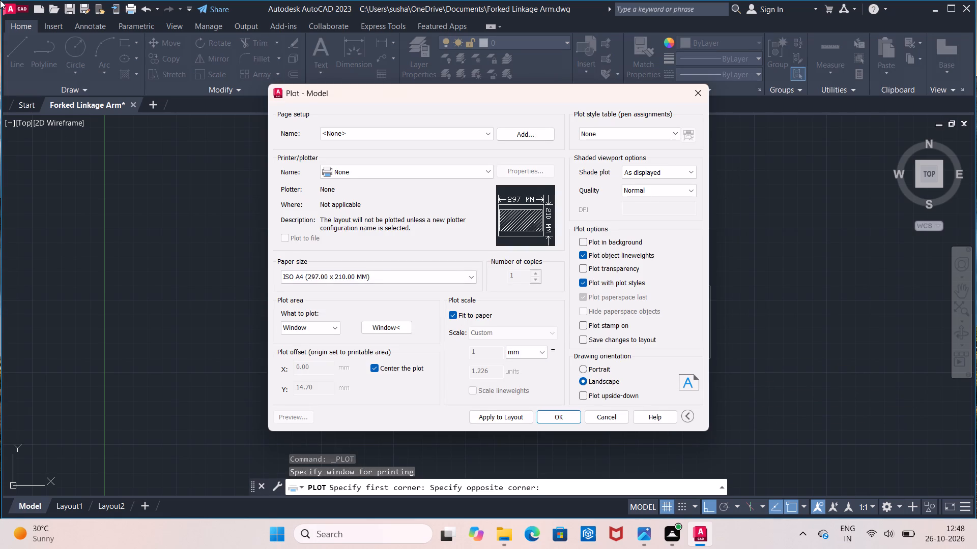
Plot the drawing with DWG To PDF.pc3, save the PDF in Documents, and close it after checking the output.
{"action": "left_click", "coordinate": [471, 170]}
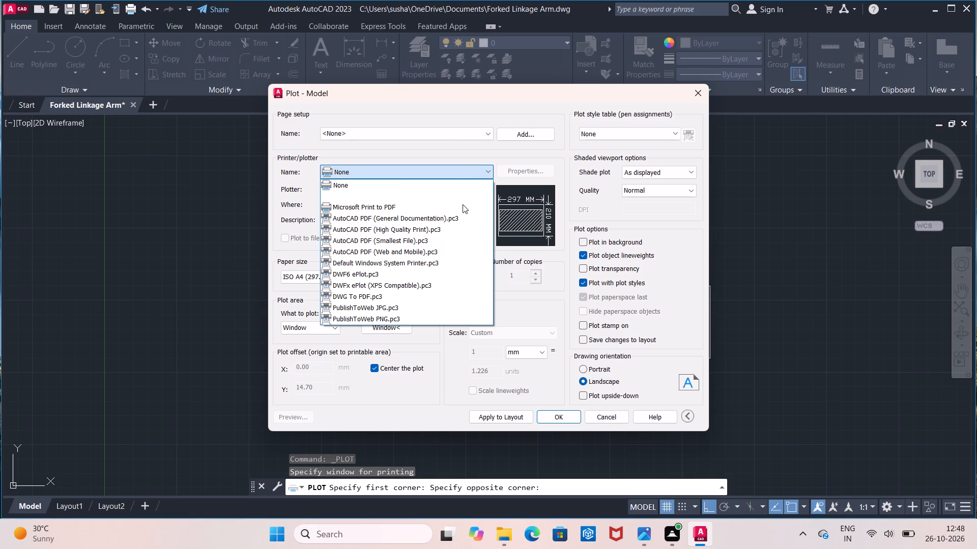
{"action": "left_click", "coordinate": [451, 292]}
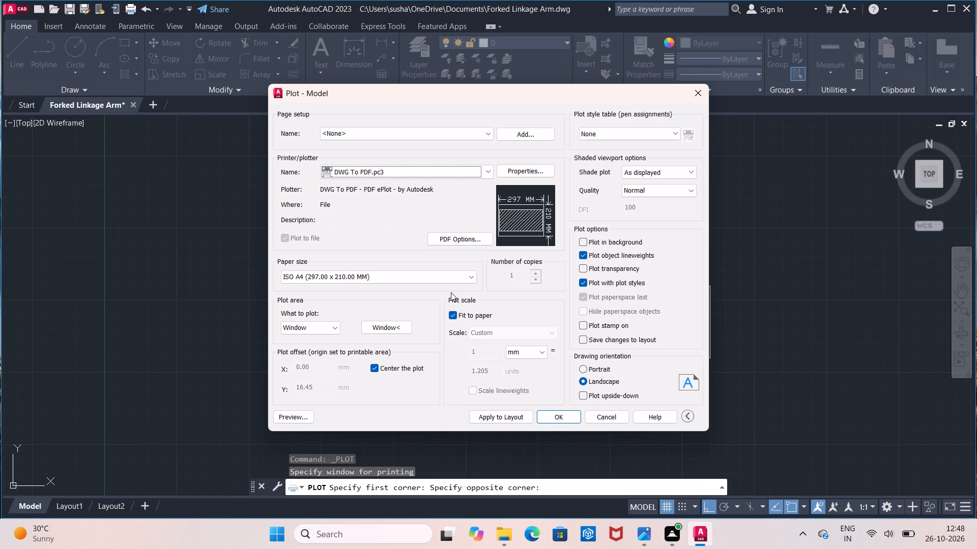
{"action": "left_click", "coordinate": [568, 417]}
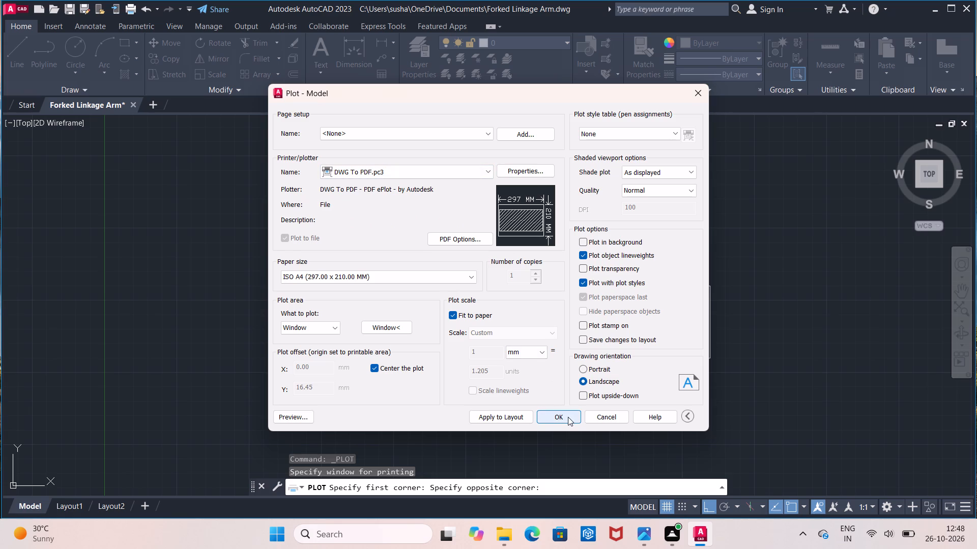
{"action": "left_click", "coordinate": [649, 385]}
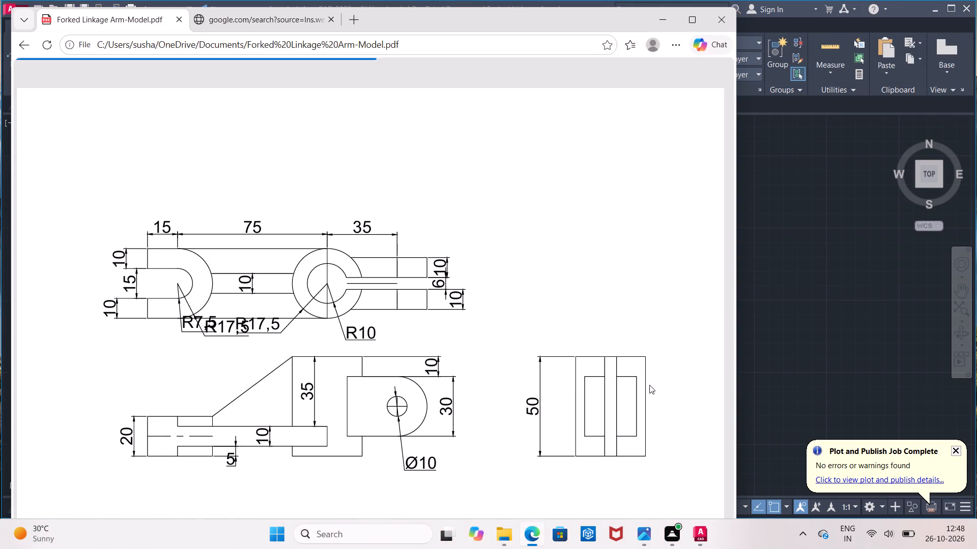
{"action": "scroll", "coordinate": [649, 385], "scroll_direction": "down", "scroll_amount": 2}
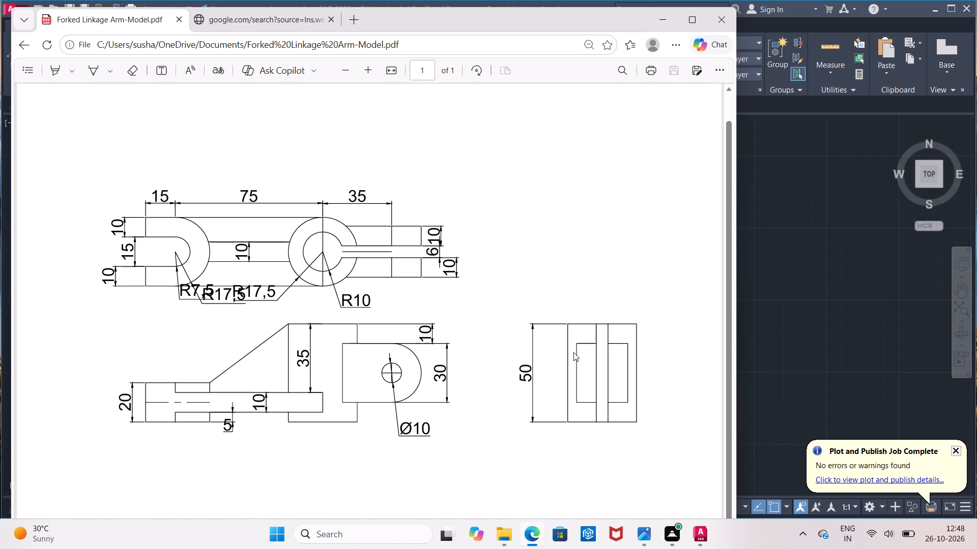
{"action": "left_click", "coordinate": [722, 29]}
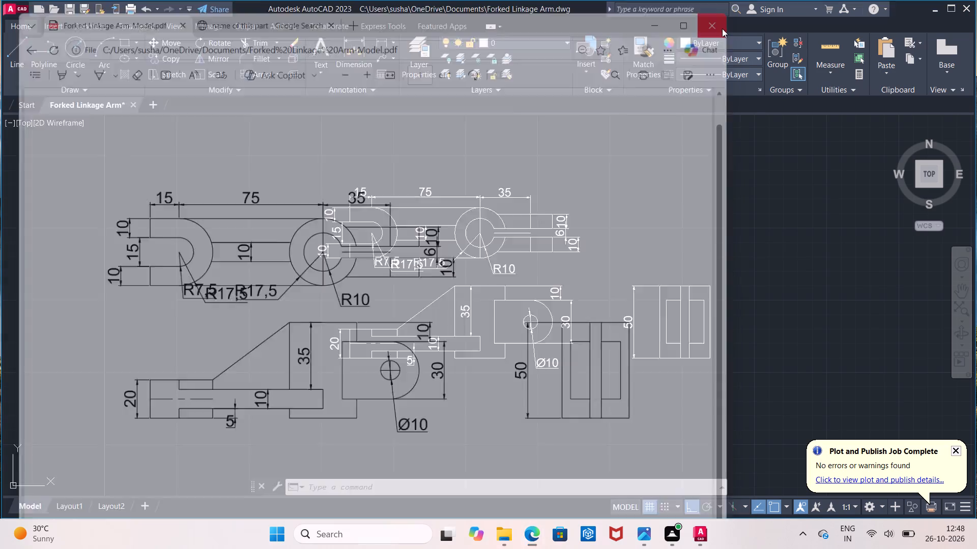
Quit AutoCAD, saving the changes to the Forked Linkage Arm drawing.
{"action": "left_click", "coordinate": [962, 5]}
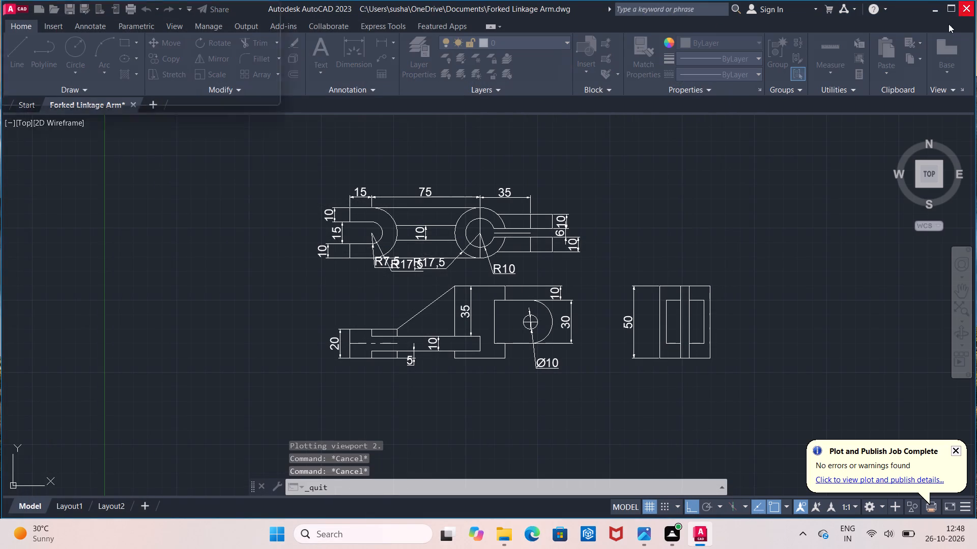
{"action": "left_click", "coordinate": [472, 290]}
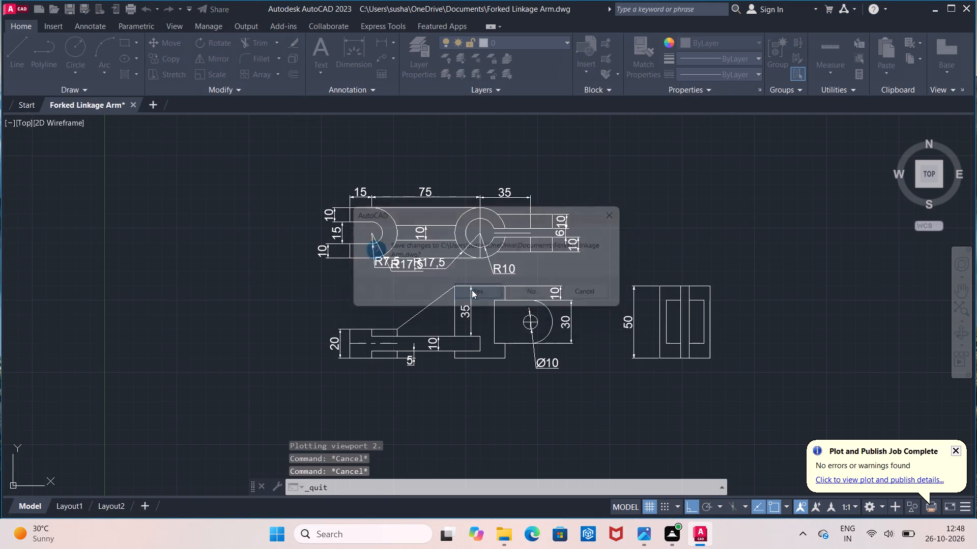